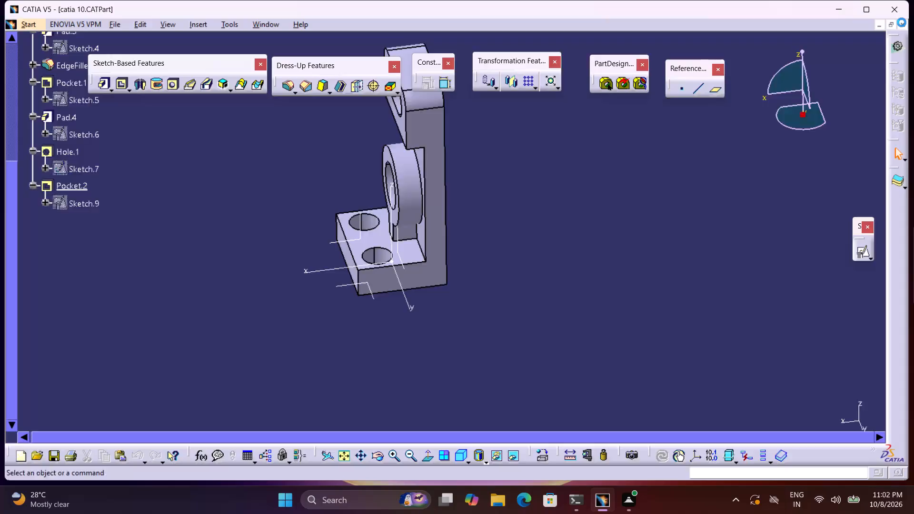
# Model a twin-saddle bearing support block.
# Create a new Part Design part named catia11.
pyautogui.click(26, 19)
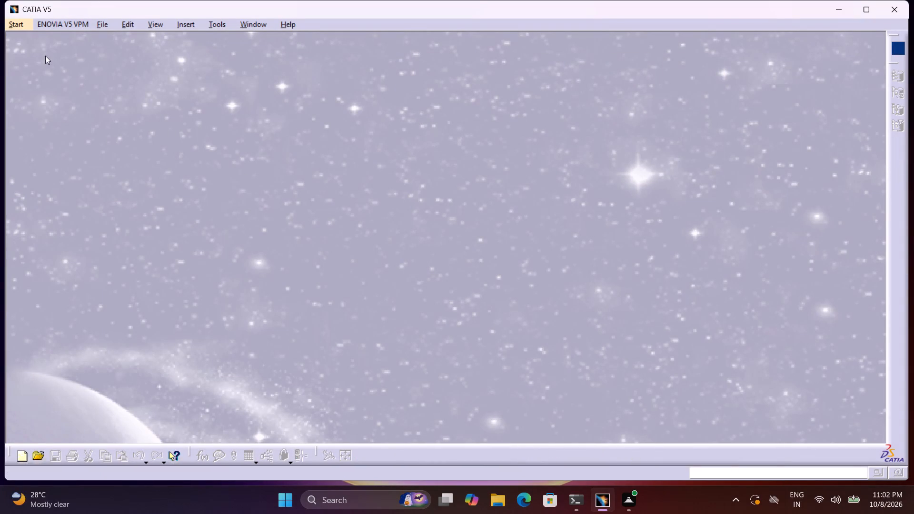
pyautogui.click(24, 26)
pyautogui.click(59, 52)
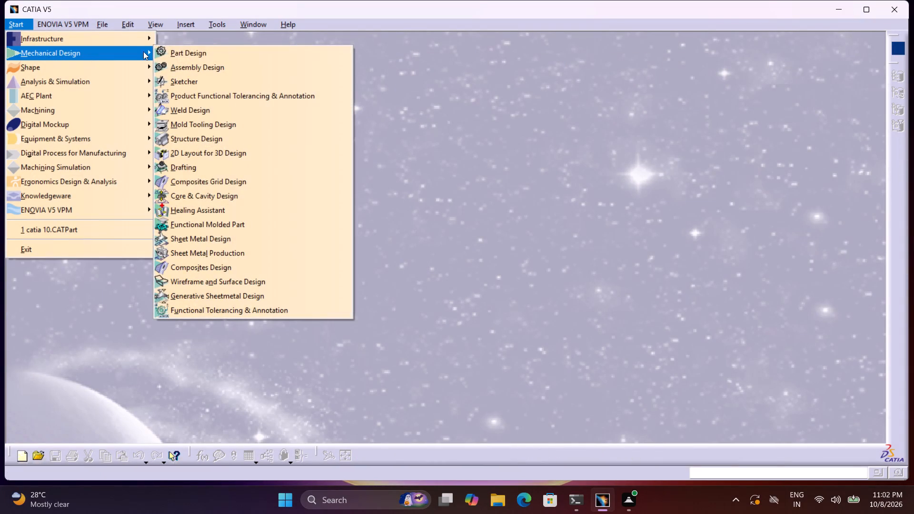
pyautogui.click(171, 44)
pyautogui.click(7, 27)
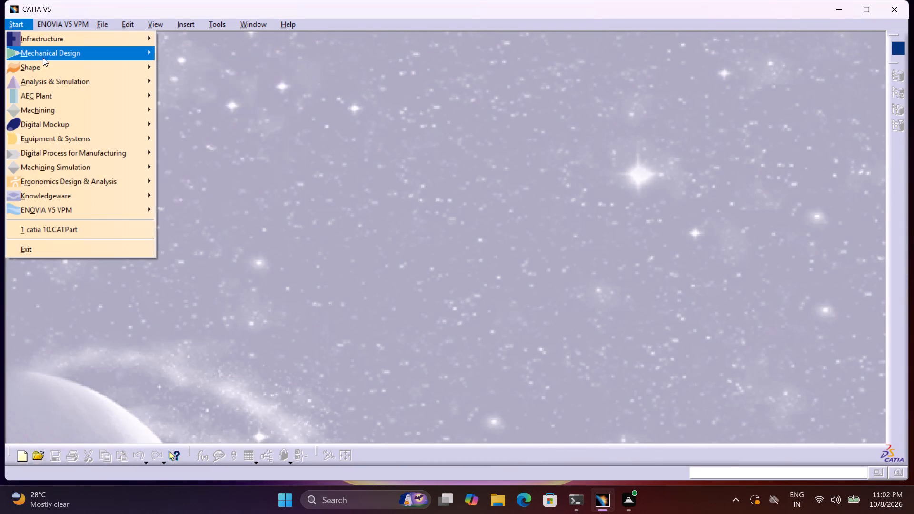
pyautogui.click(44, 56)
pyautogui.click(167, 55)
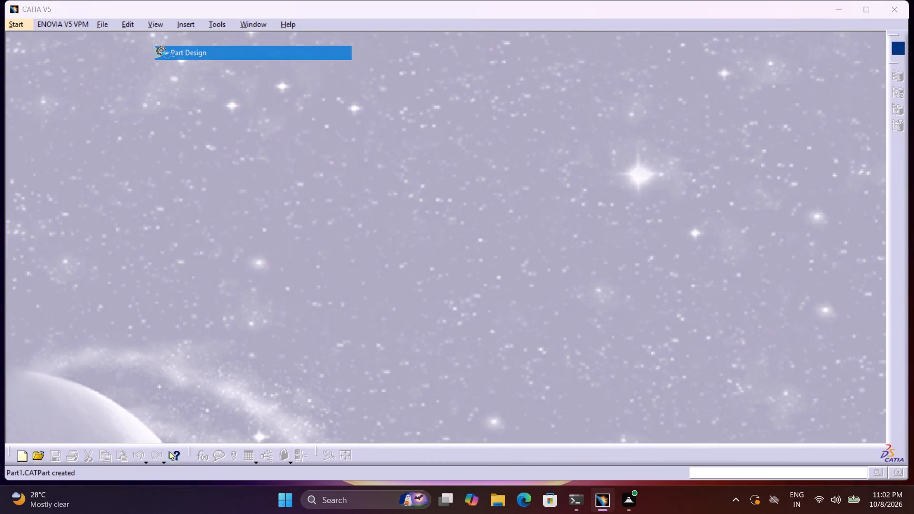
pyautogui.write('caria')
pyautogui.press('space')
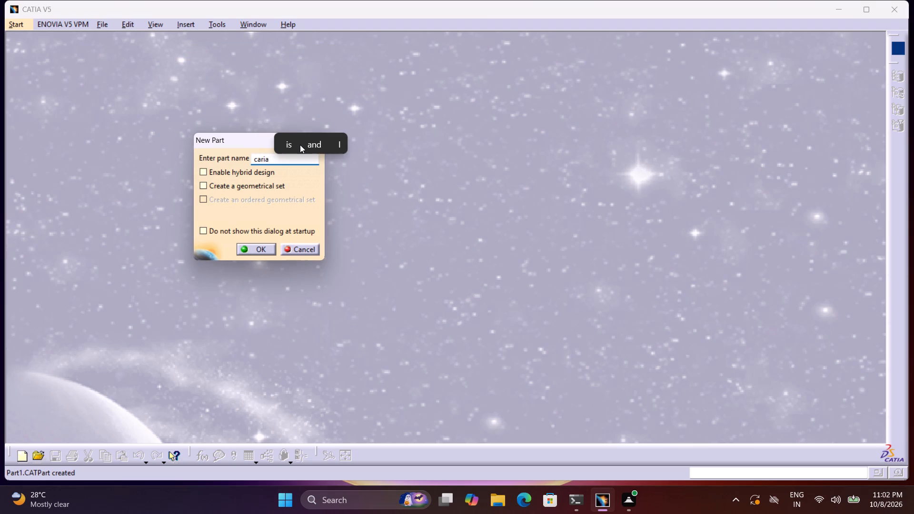
pyautogui.press('BackSpace')
pyautogui.press('BackSpace')
pyautogui.press('BackSpace')
pyautogui.press('BackSpace')
pyautogui.write('tia')
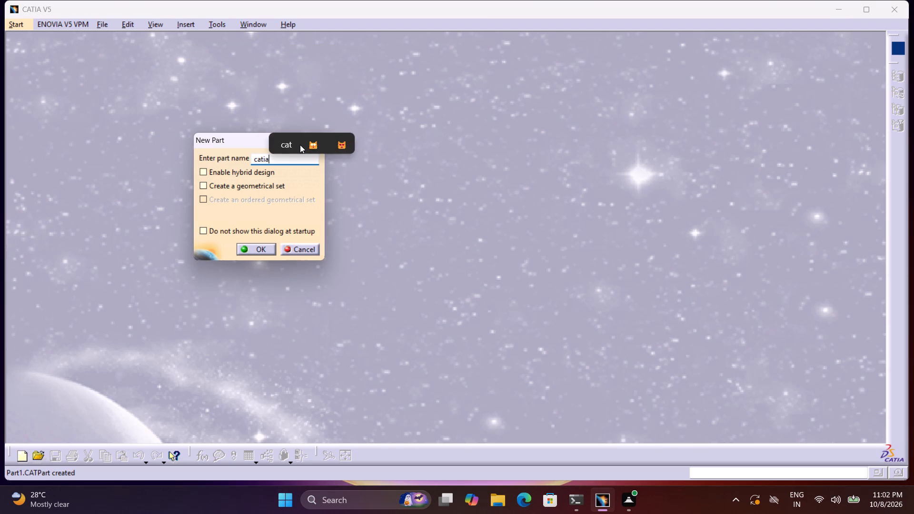
pyautogui.write('11')
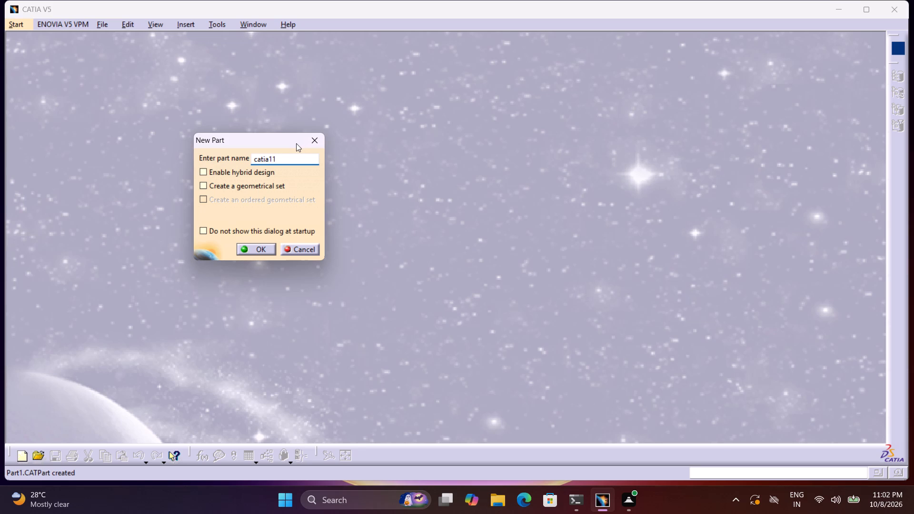
pyautogui.click(249, 248)
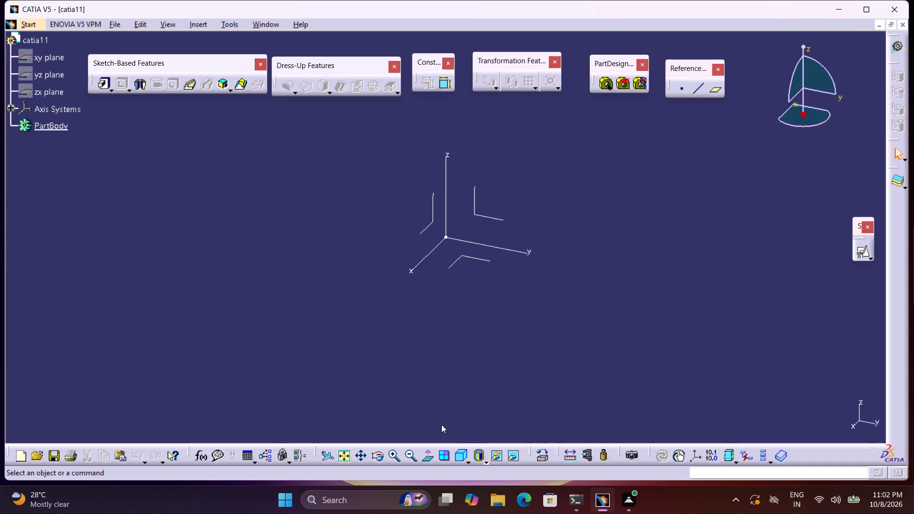
# Start a positioned sketch on the XY plane with the H and V axes swapped and V reversed.
pyautogui.click(464, 446)
pyautogui.click(459, 453)
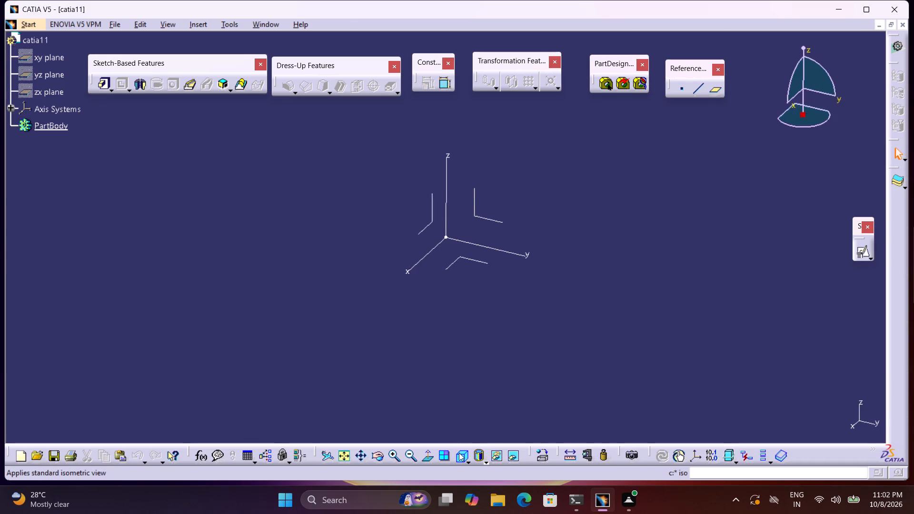
pyautogui.moveTo(519, 307); pyautogui.dragTo(482, 291, button='middle')
pyautogui.rightClick(495, 316)
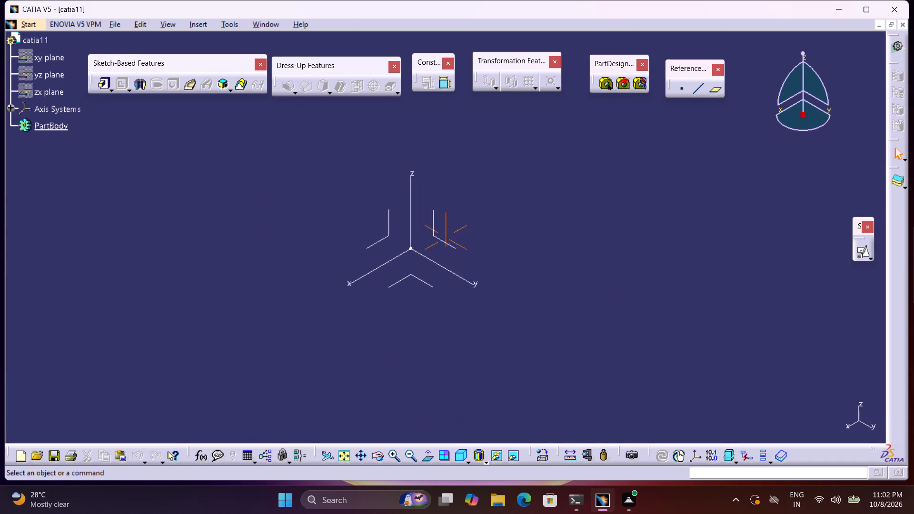
pyautogui.moveTo(482, 291); pyautogui.dragTo(480, 281, button='middle')
pyautogui.moveTo(483, 297); pyautogui.dragTo(498, 248, button='middle')
pyautogui.rightClick(504, 309)
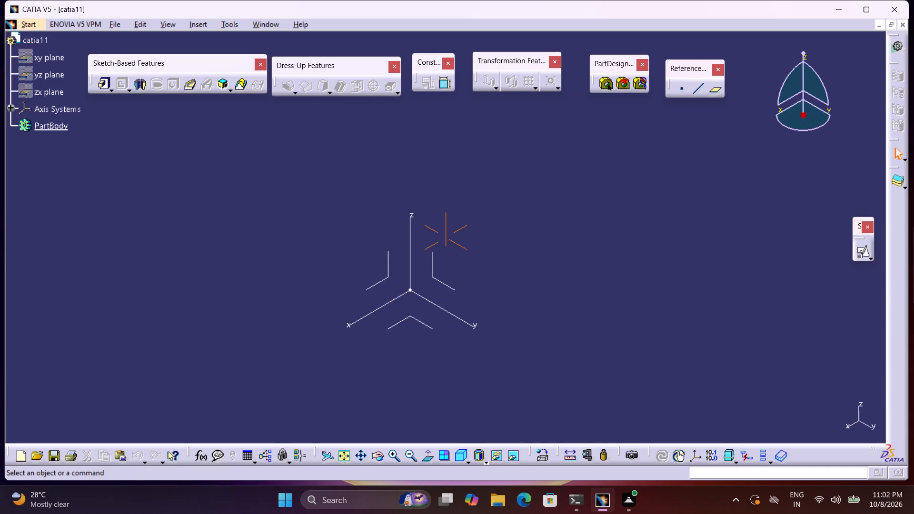
pyautogui.moveTo(511, 297); pyautogui.dragTo(565, 253, button='middle')
pyautogui.moveTo(546, 241); pyautogui.dragTo(530, 229, button='middle')
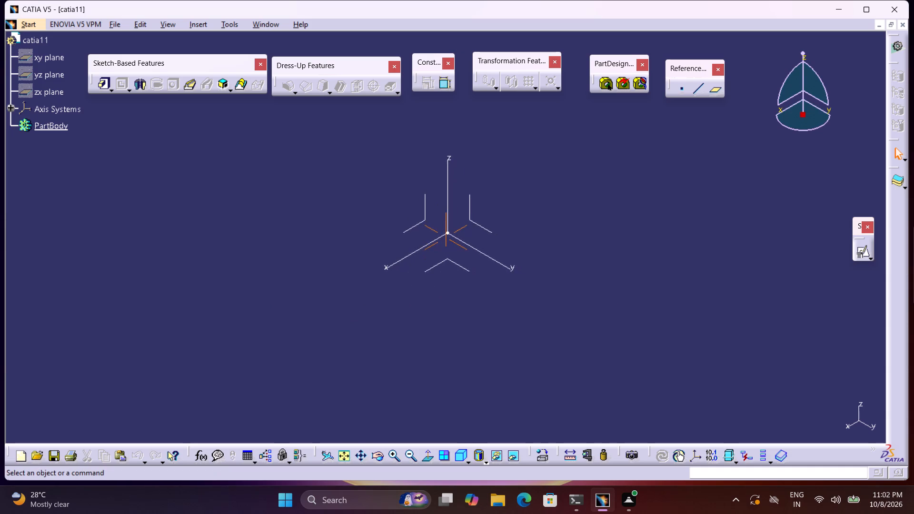
pyautogui.moveTo(530, 229); pyautogui.dragTo(530, 241, button='middle')
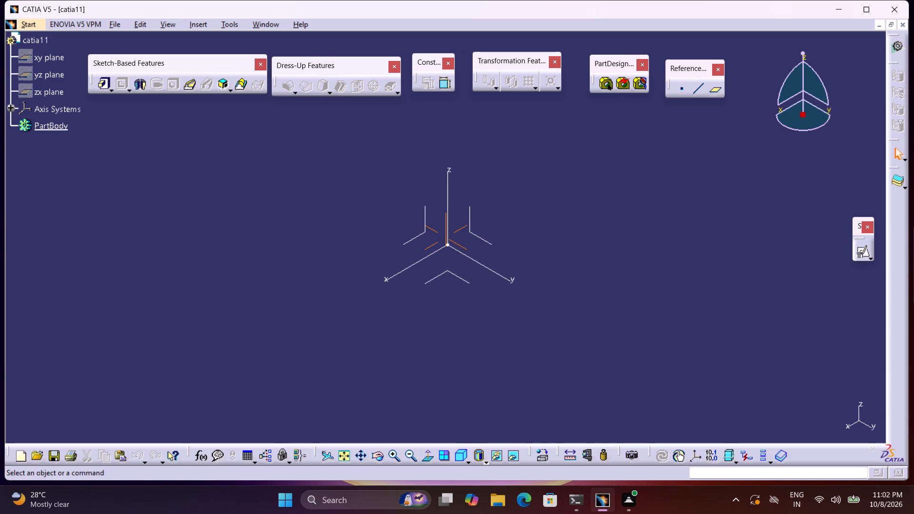
pyautogui.moveTo(530, 241); pyautogui.dragTo(528, 240, button='middle')
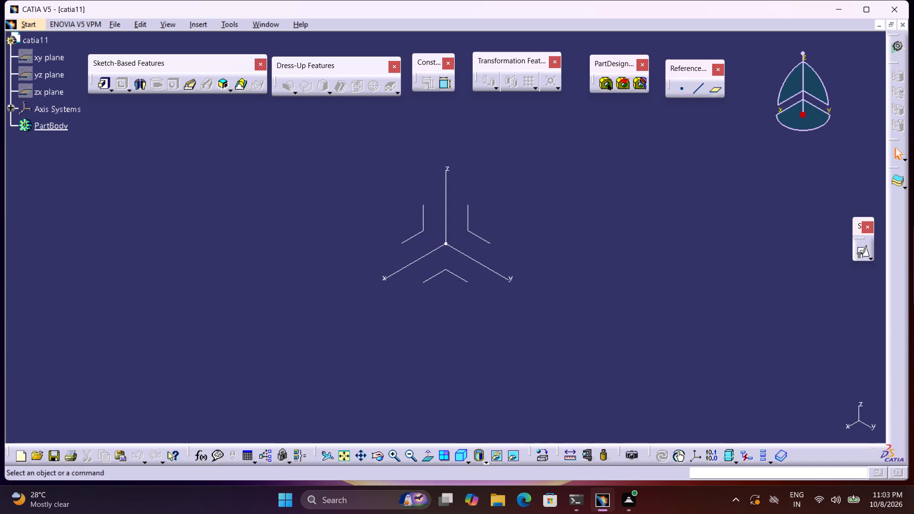
pyautogui.click(866, 252)
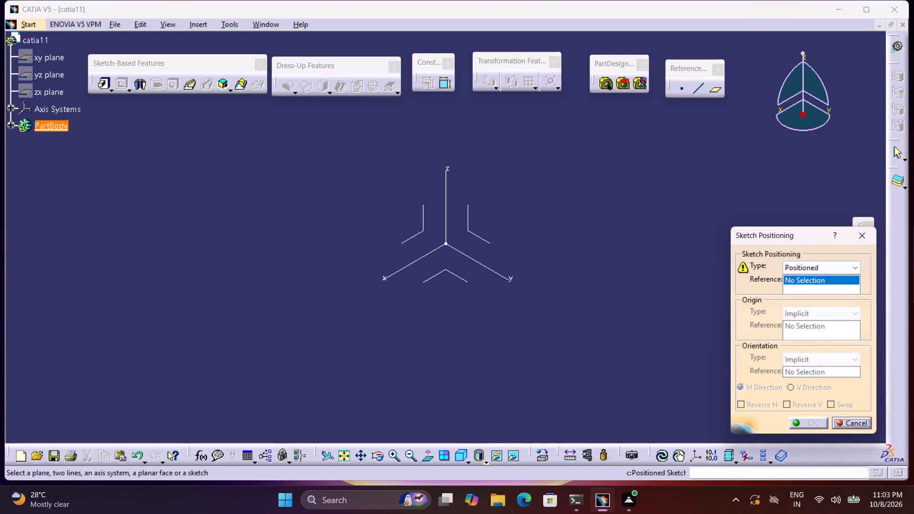
pyautogui.click(451, 271)
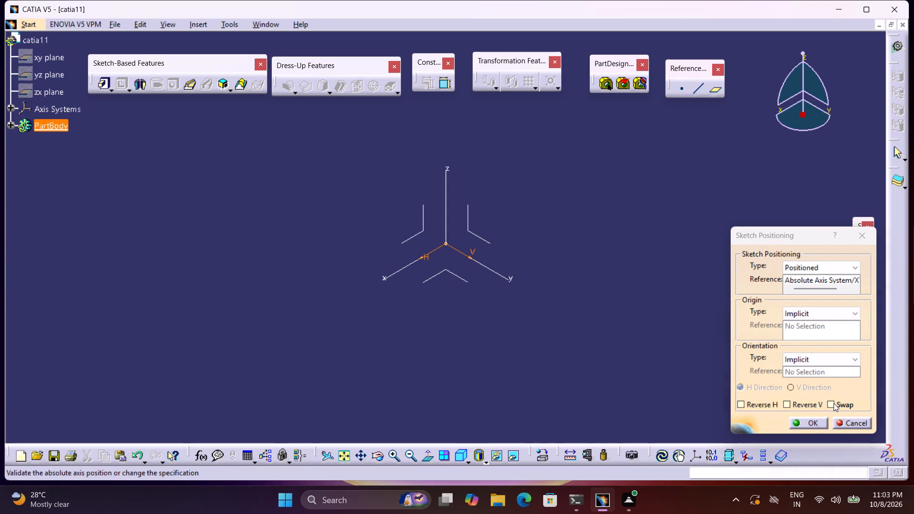
pyautogui.click(834, 403)
pyautogui.click(816, 405)
pyautogui.click(817, 419)
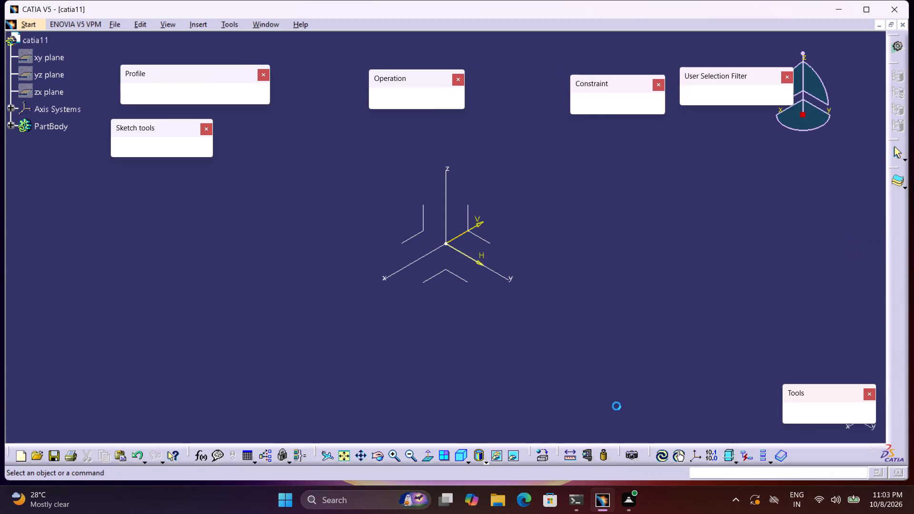
# Sketch a centered rectangle about 62 mm wide and 36 mm high on the sketch origin.
pyautogui.click(153, 91)
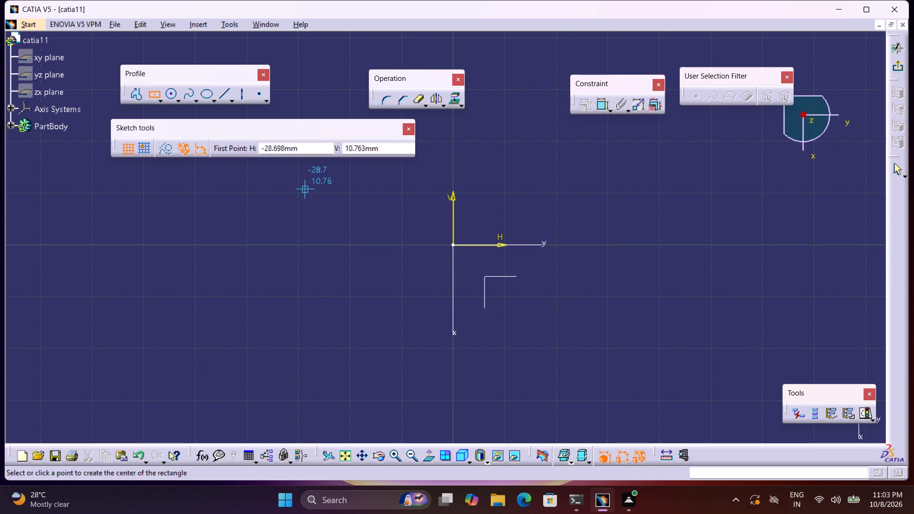
pyautogui.moveTo(518, 227); pyautogui.dragTo(489, 245, button='middle')
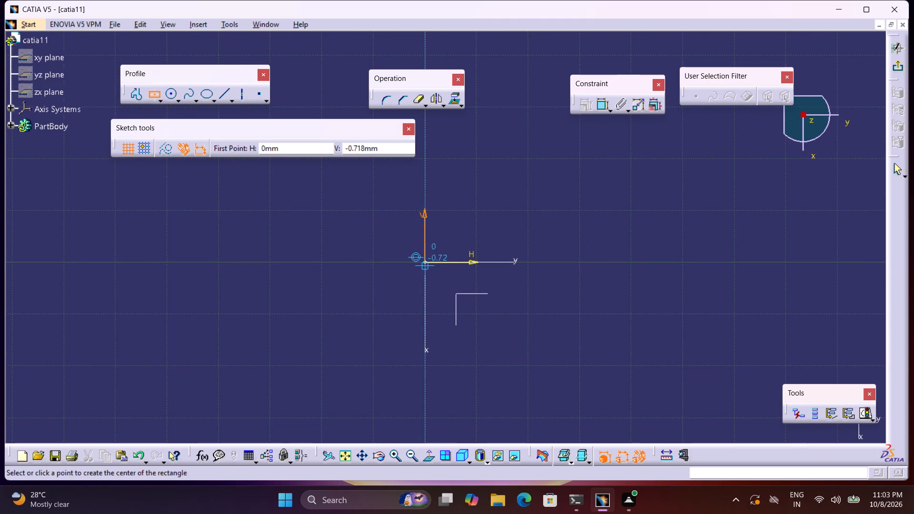
pyautogui.click(424, 259)
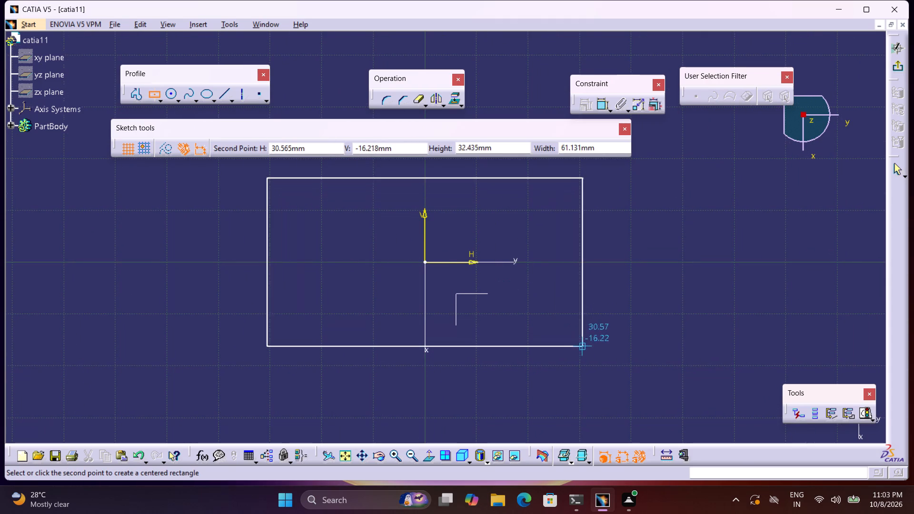
pyautogui.click(585, 355)
# Dimension the rectangle's vertical side and set its length to 130 mm.
pyautogui.doubleClick(602, 105)
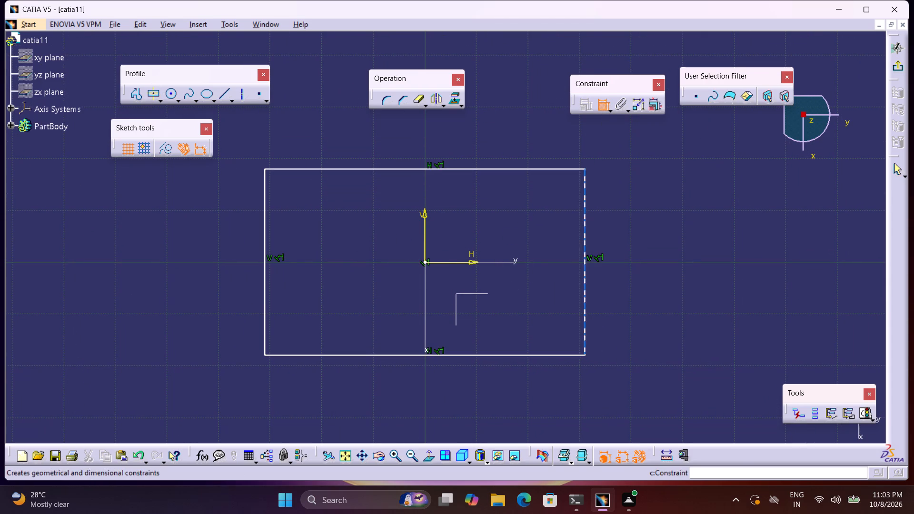
pyautogui.click(584, 197)
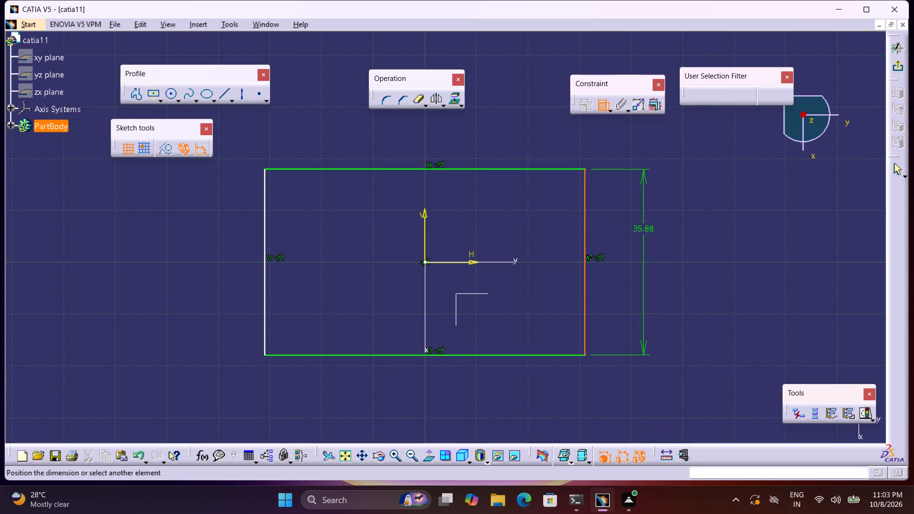
pyautogui.click(648, 237)
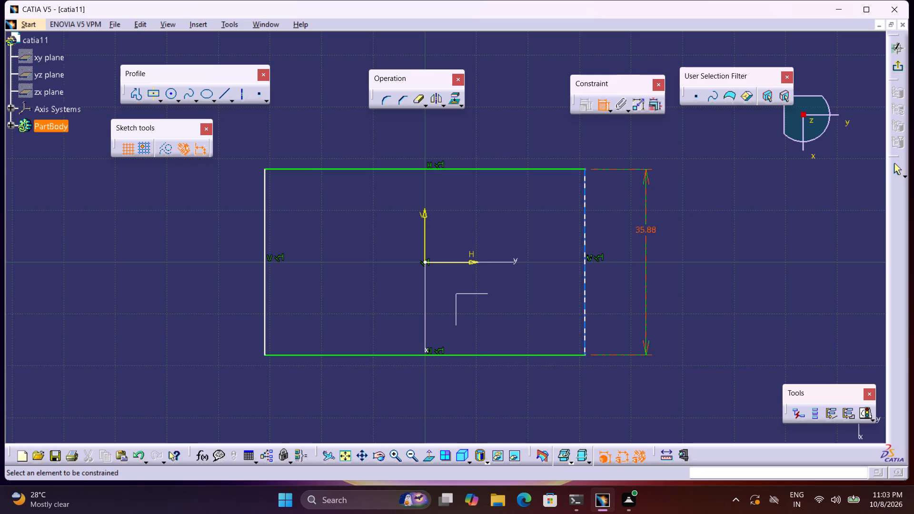
pyautogui.doubleClick(645, 228)
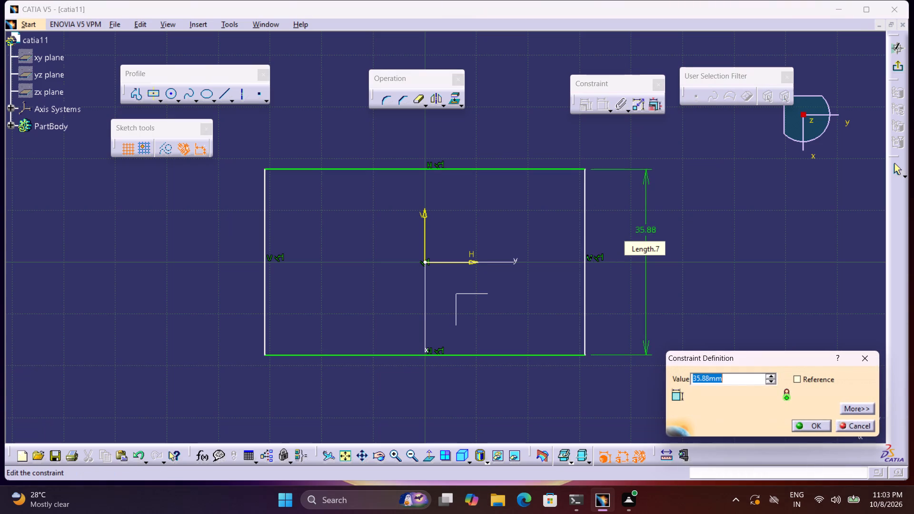
pyautogui.press('1')
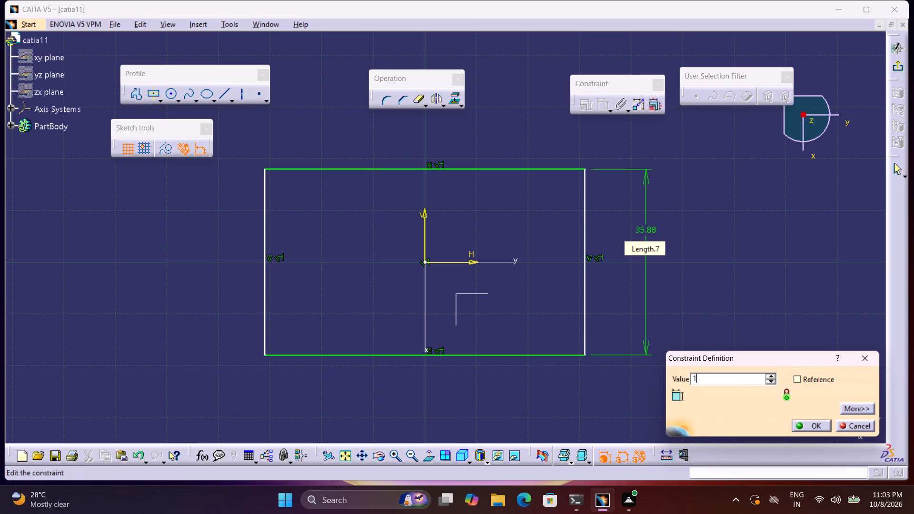
pyautogui.write('30')
pyautogui.click(819, 430)
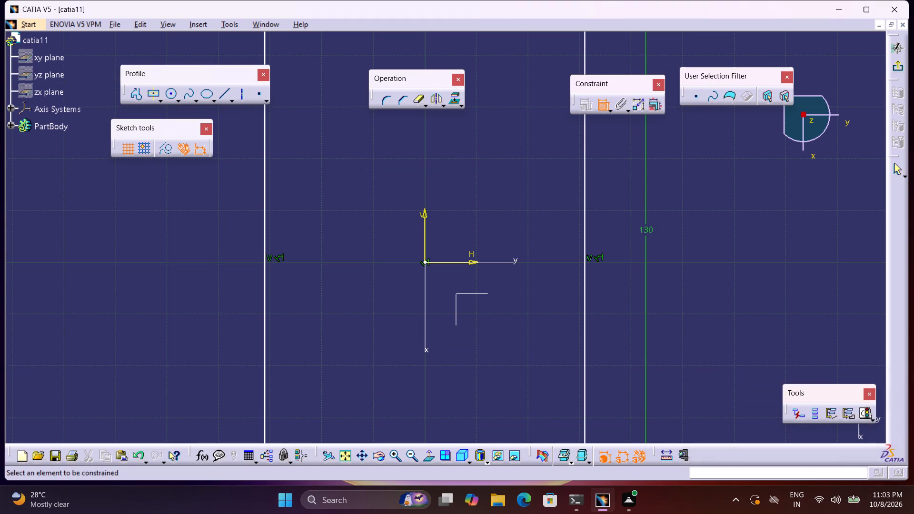
# Dimension the rectangle's horizontal side, set its length to 120 mm and exit the sketch.
pyautogui.moveTo(755, 354); pyautogui.dragTo(766, 433, button='middle')
pyautogui.rightClick(755, 354)
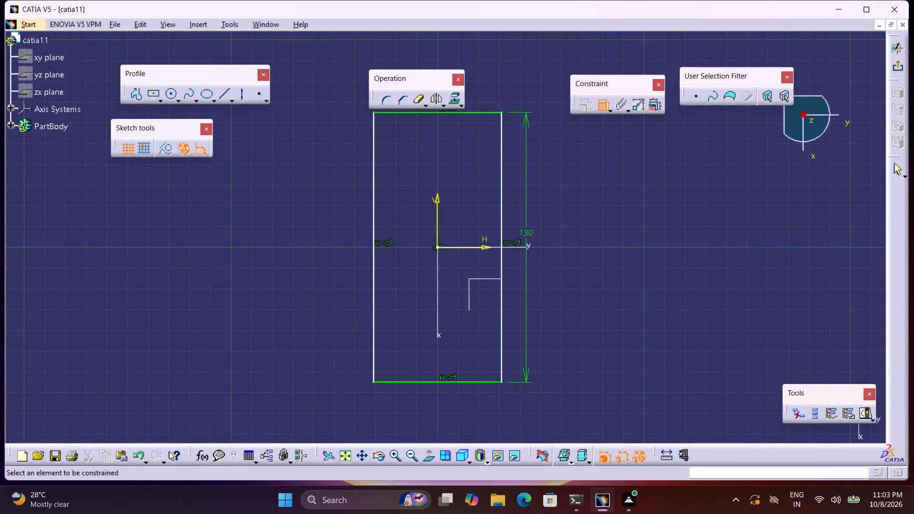
pyautogui.moveTo(685, 334); pyautogui.dragTo(700, 389, button='middle')
pyautogui.rightClick(697, 375)
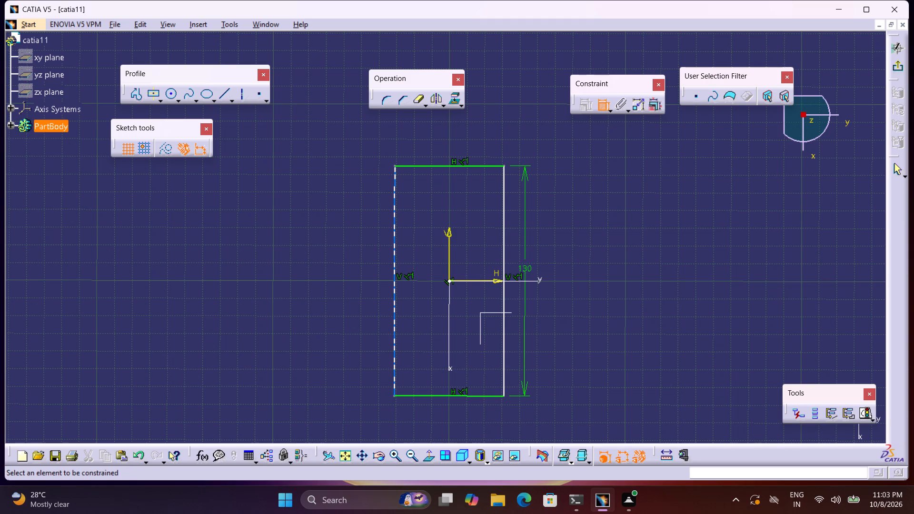
pyautogui.click(458, 163)
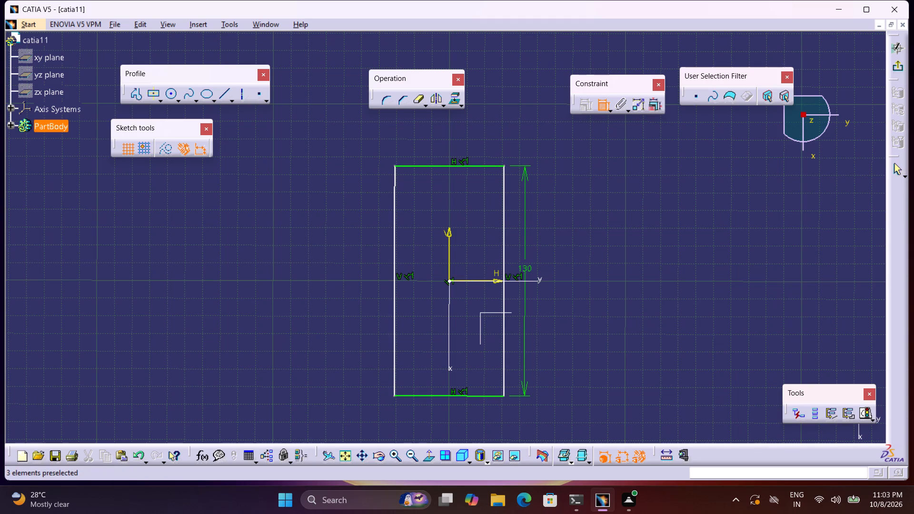
pyautogui.click(489, 166)
pyautogui.click(478, 139)
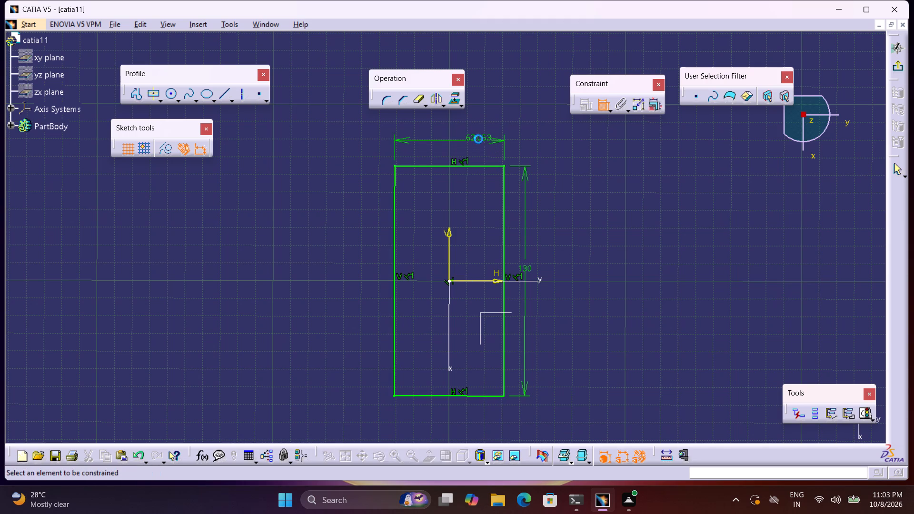
pyautogui.doubleClick(481, 137)
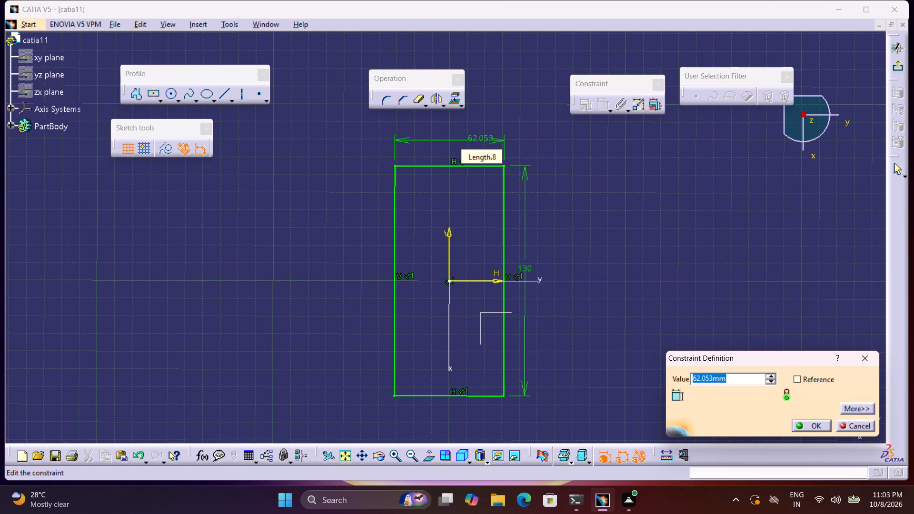
pyautogui.write('120')
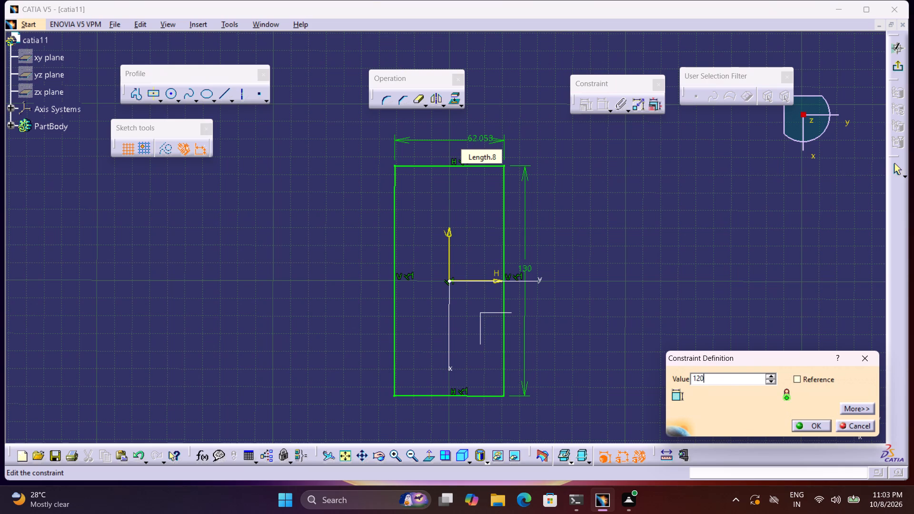
pyautogui.press('Return')
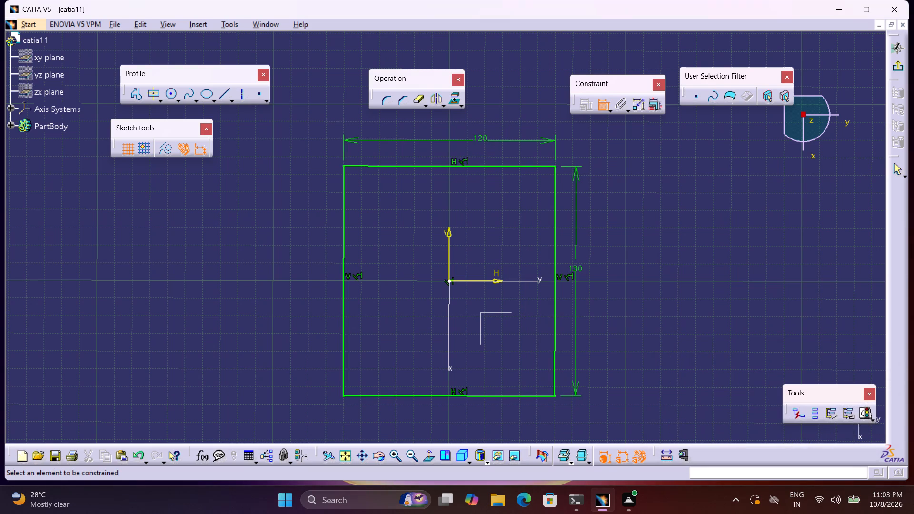
pyautogui.click(904, 63)
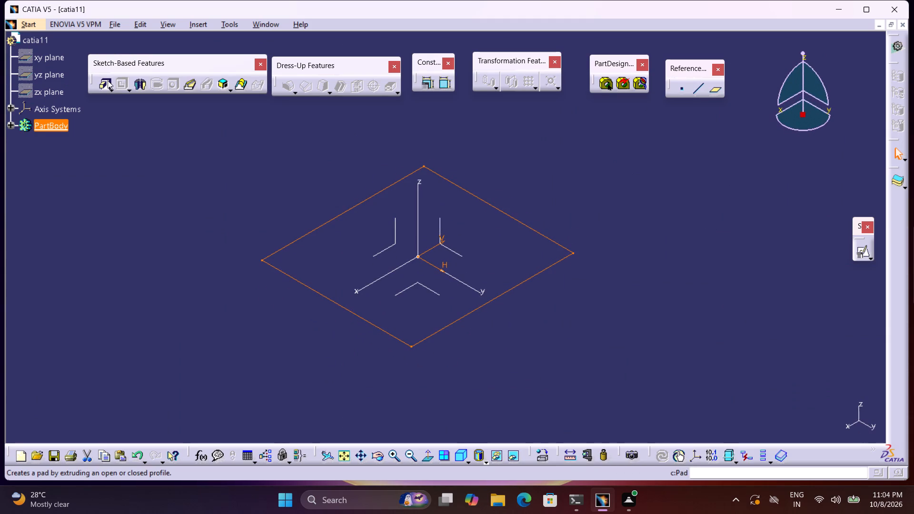
# Pad the base rectangle sketch to a length of 40 mm.
pyautogui.click(107, 79)
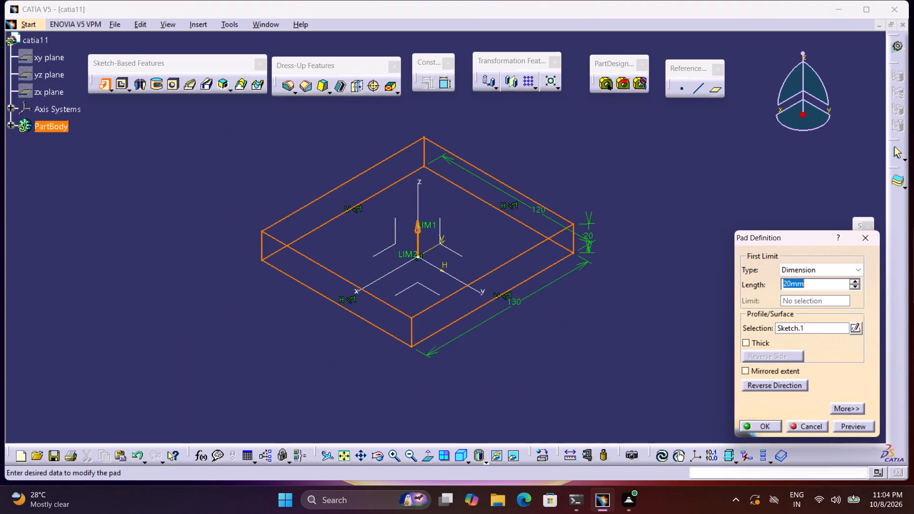
pyautogui.write('40')
pyautogui.press('Return')
pyautogui.click(544, 352)
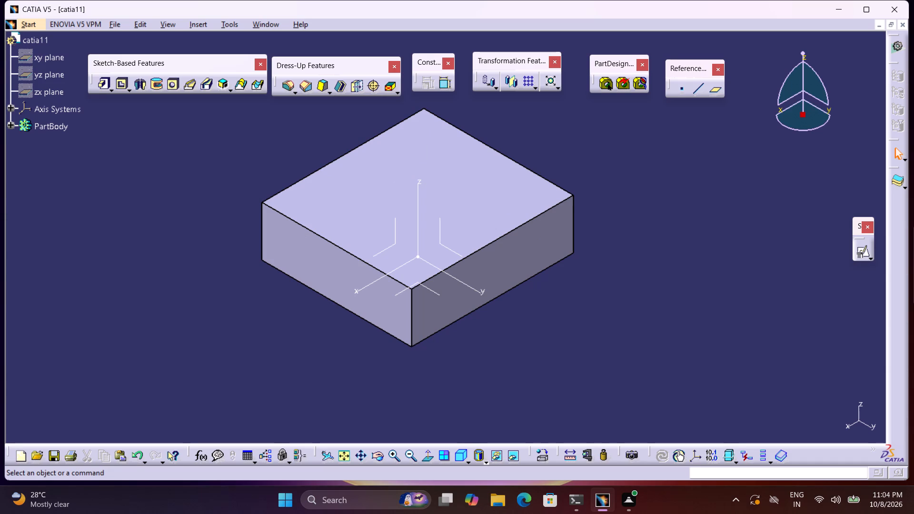
# Measure the distance between the two vertical edges of the block's side face on the positive Y side.
pyautogui.moveTo(522, 342); pyautogui.dragTo(527, 343, button='middle')
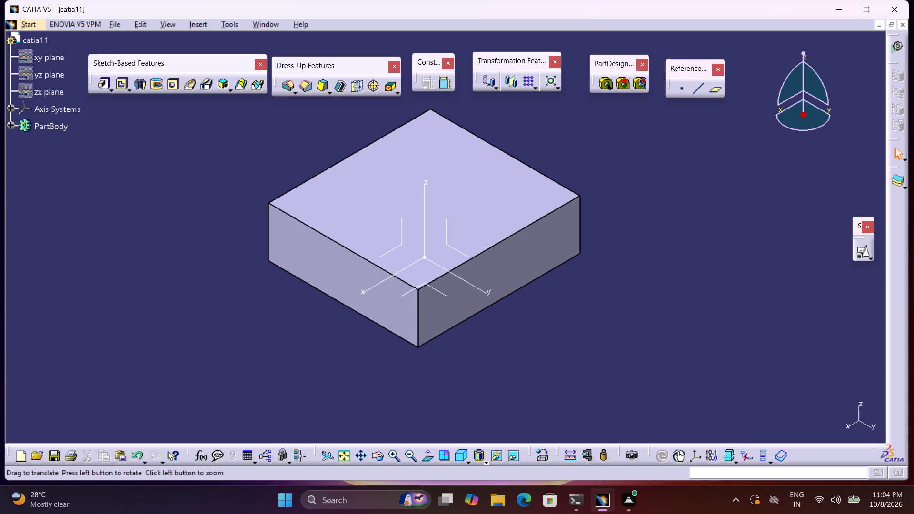
pyautogui.click(571, 459)
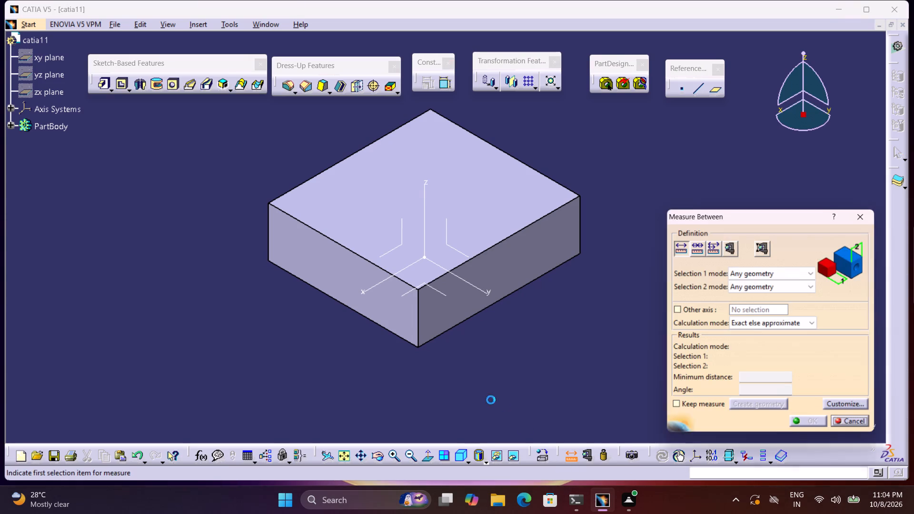
pyautogui.click(419, 322)
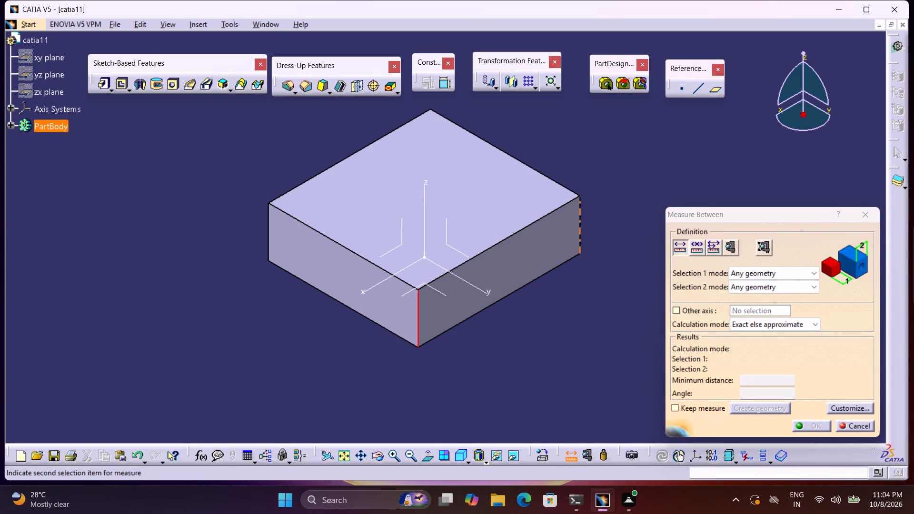
pyautogui.click(580, 227)
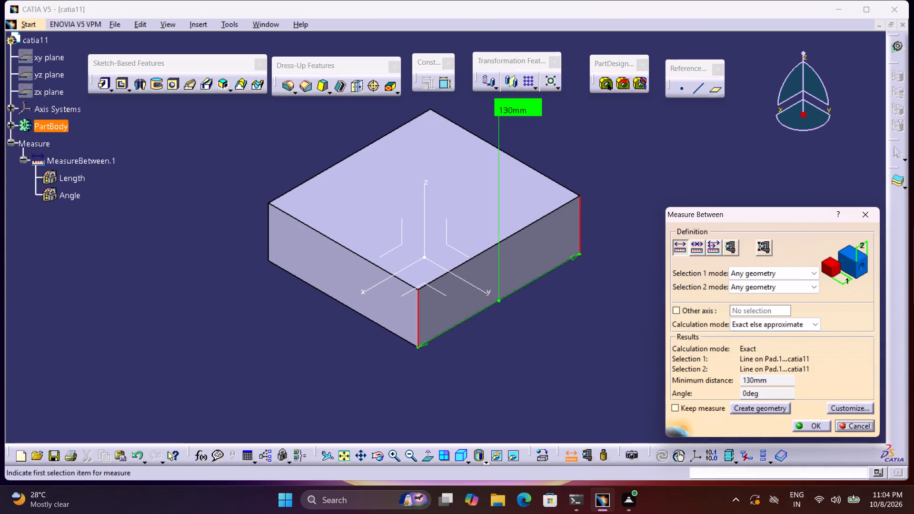
pyautogui.click(847, 422)
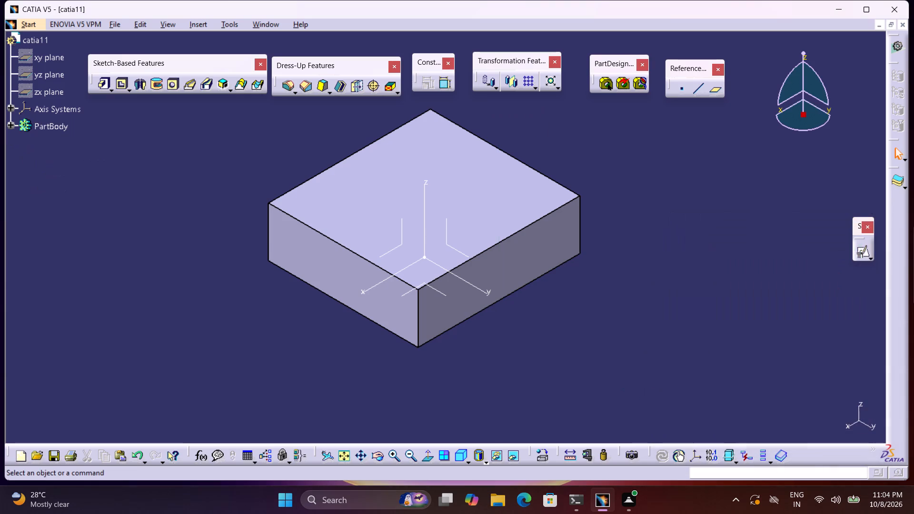
# Edit the pad's base sketch, setting the rectangle's horizontal side to 130 mm and its vertical side to 120 mm, and exit the sketch.
pyautogui.click(11, 124)
pyautogui.doubleClick(66, 162)
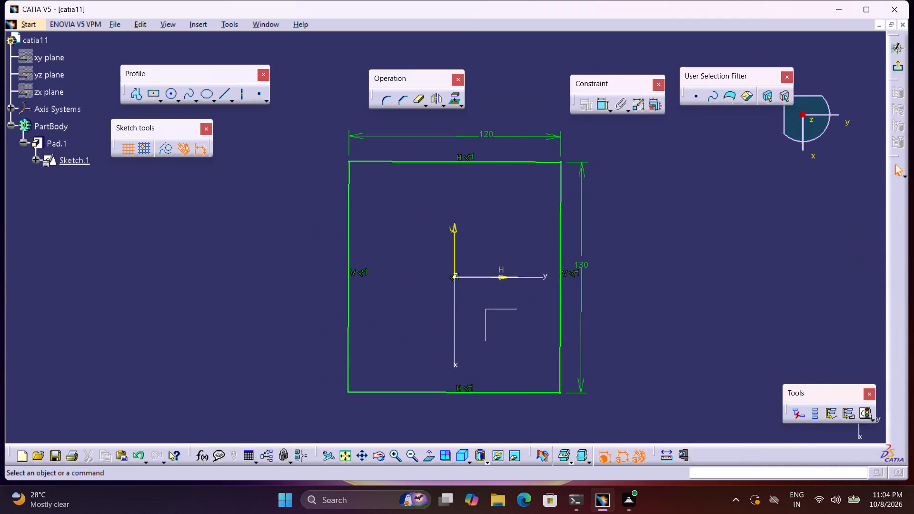
pyautogui.doubleClick(481, 131)
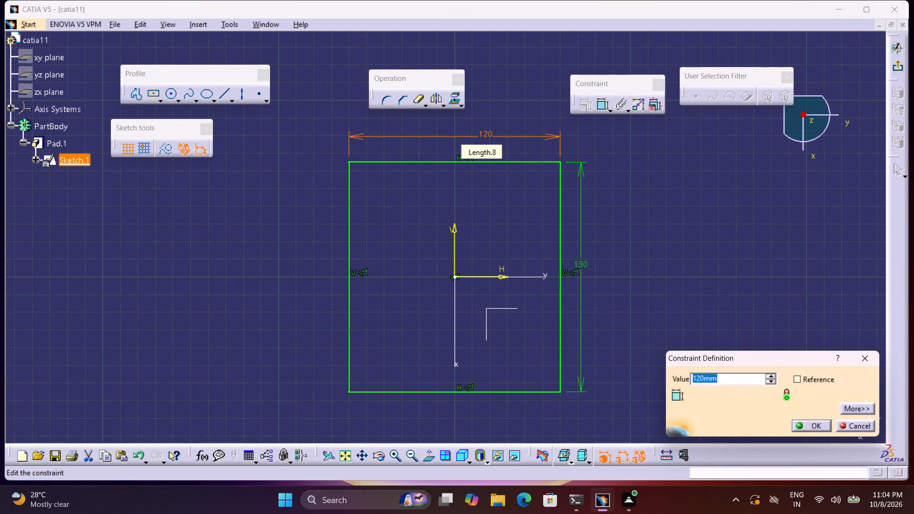
pyautogui.write('13')
pyautogui.press('0')
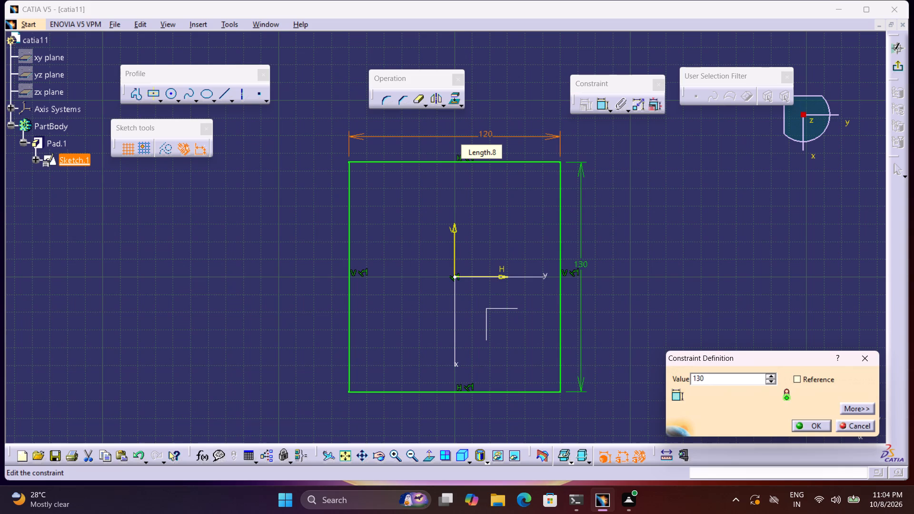
pyautogui.press('Return')
pyautogui.doubleClick(587, 266)
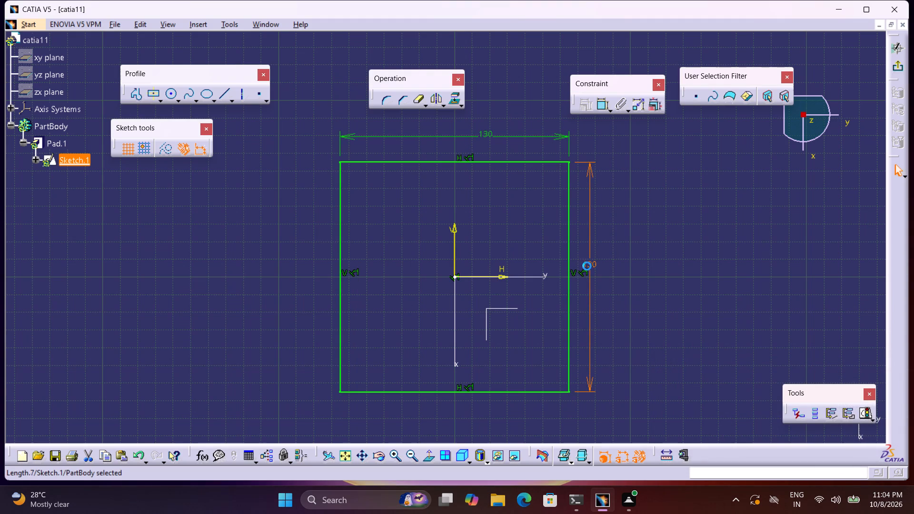
pyautogui.write('120')
pyautogui.press('Return')
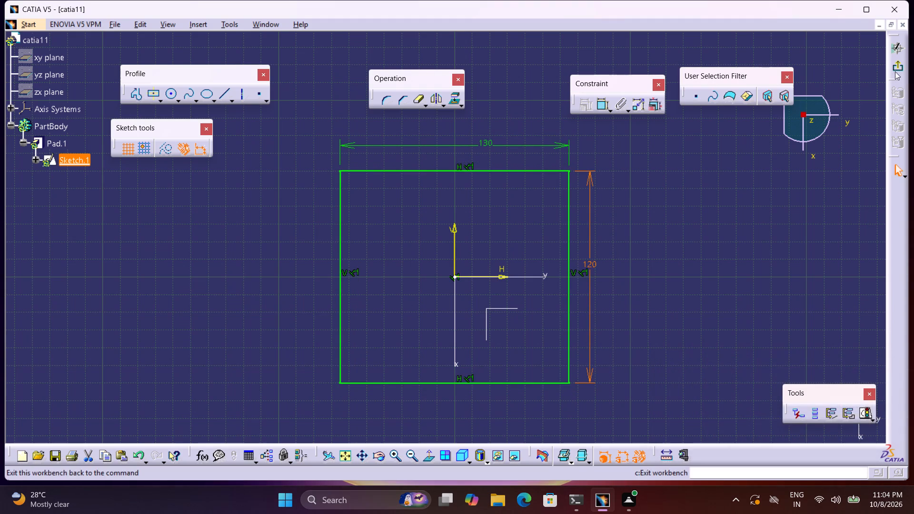
pyautogui.click(896, 65)
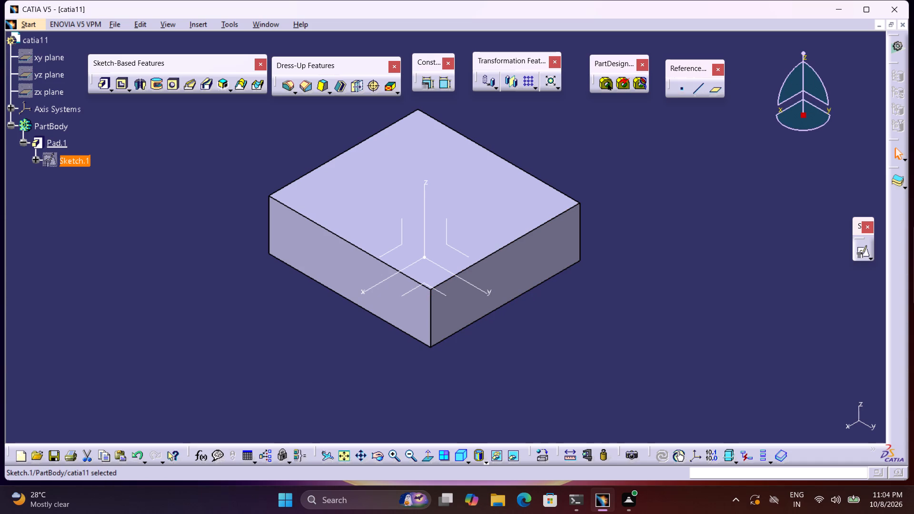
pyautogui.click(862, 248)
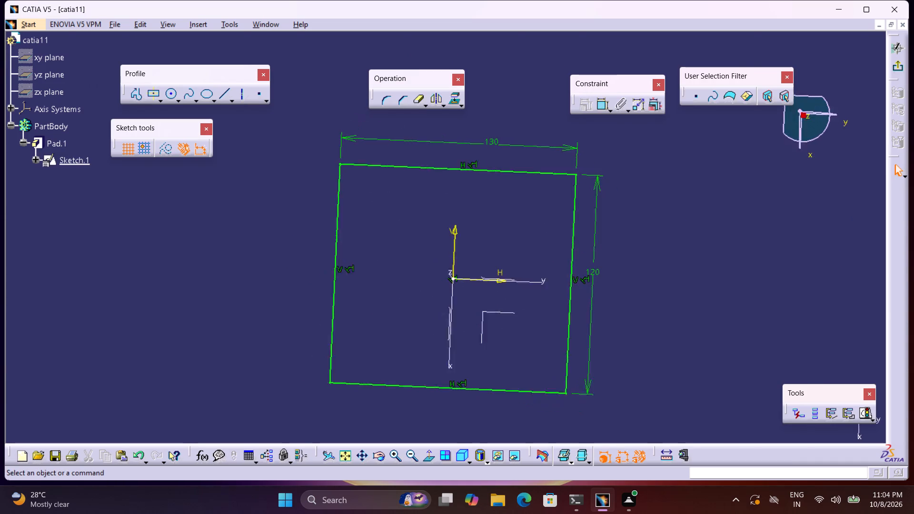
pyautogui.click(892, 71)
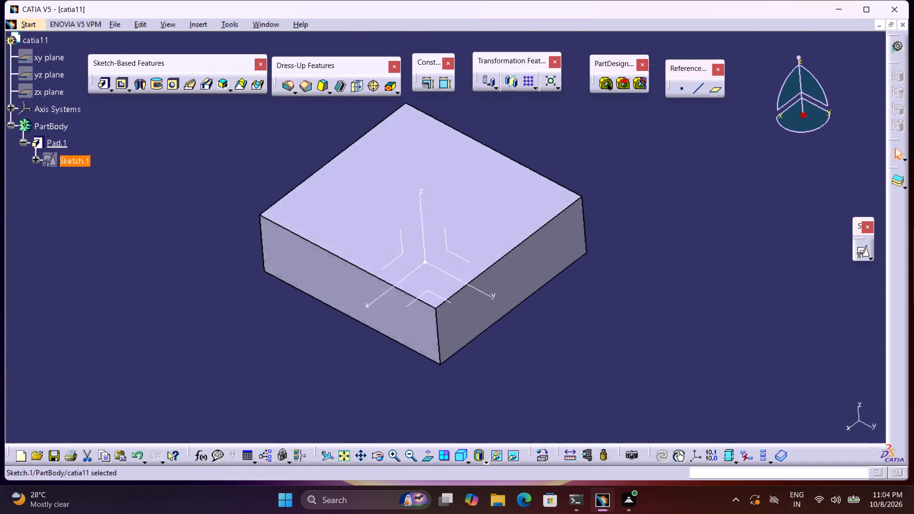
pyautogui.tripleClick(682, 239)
# Start a positioned sketch on the block's side face on the positive Y side, keeping the default origin and orientation.
pyautogui.click(861, 252)
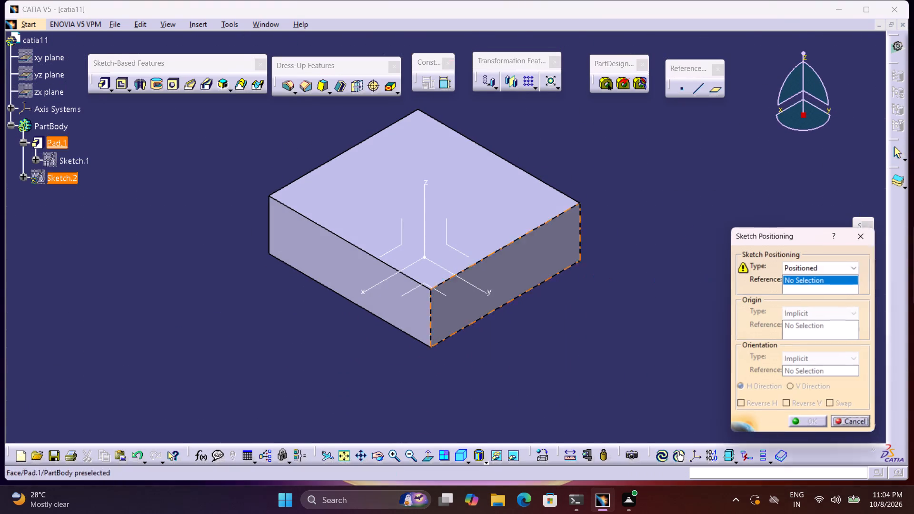
pyautogui.click(530, 257)
pyautogui.click(808, 422)
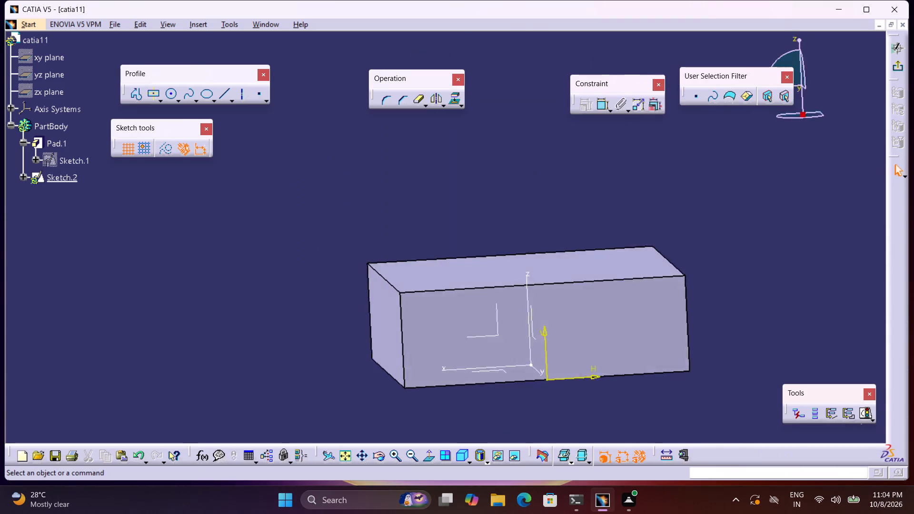
# Sketch a circle of about 24 mm radius centered on the sketch origin at the face's bottom edge.
pyautogui.moveTo(624, 408); pyautogui.dragTo(564, 365, button='middle')
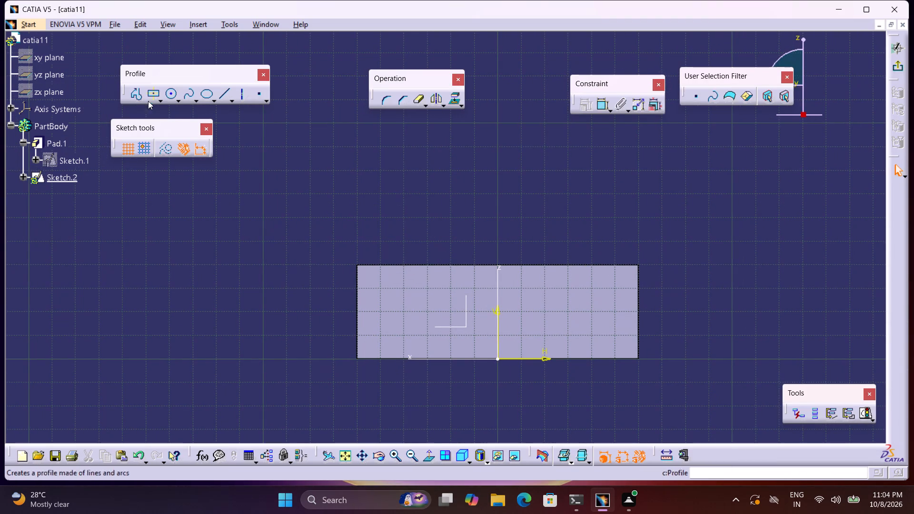
pyautogui.click(168, 95)
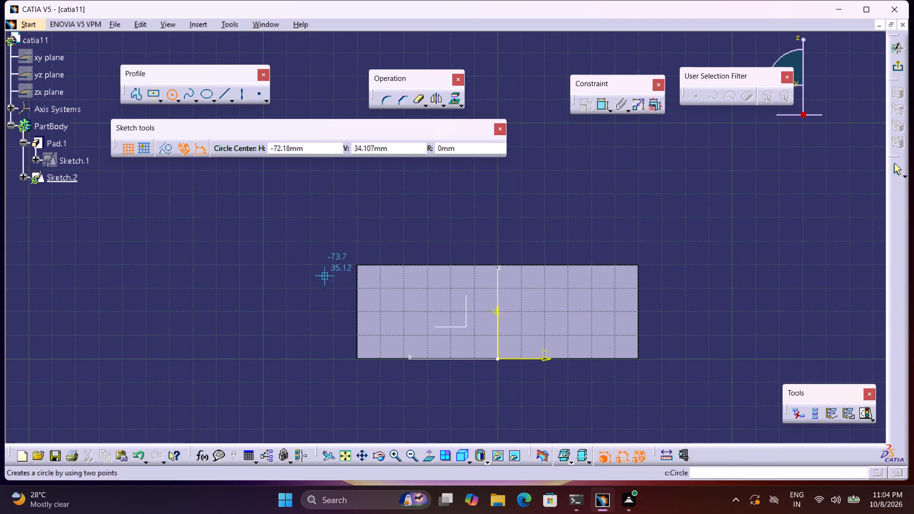
pyautogui.click(498, 359)
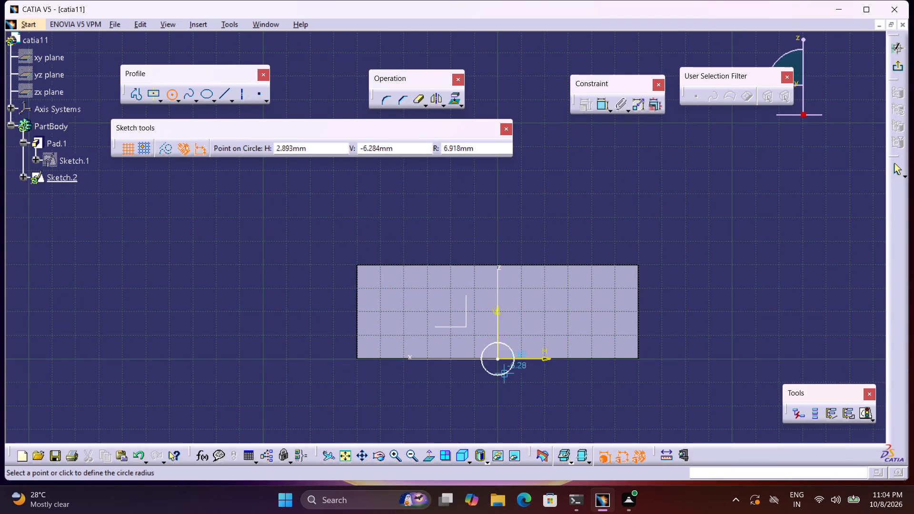
pyautogui.click(539, 397)
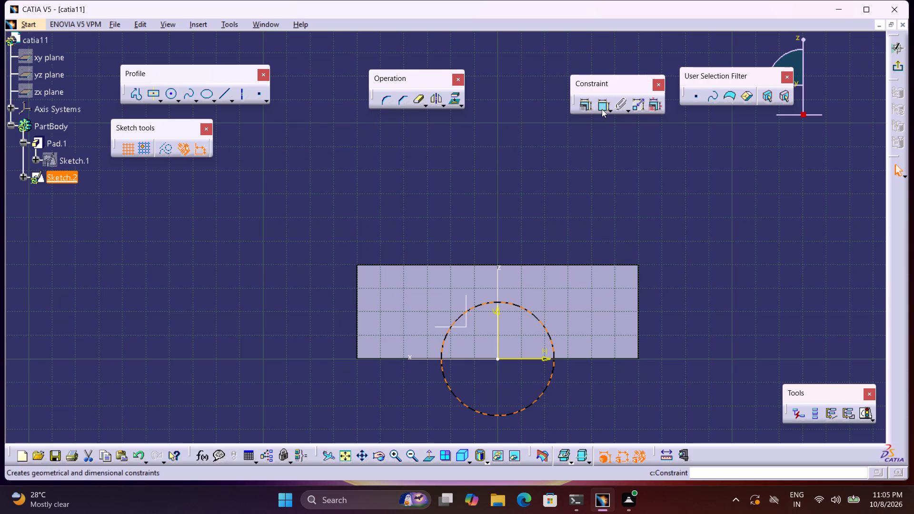
# Dimension the circle, switch the dimension from diameter to radius and set it to 25 mm.
pyautogui.click(602, 109)
pyautogui.click(747, 279)
pyautogui.doubleClick(751, 273)
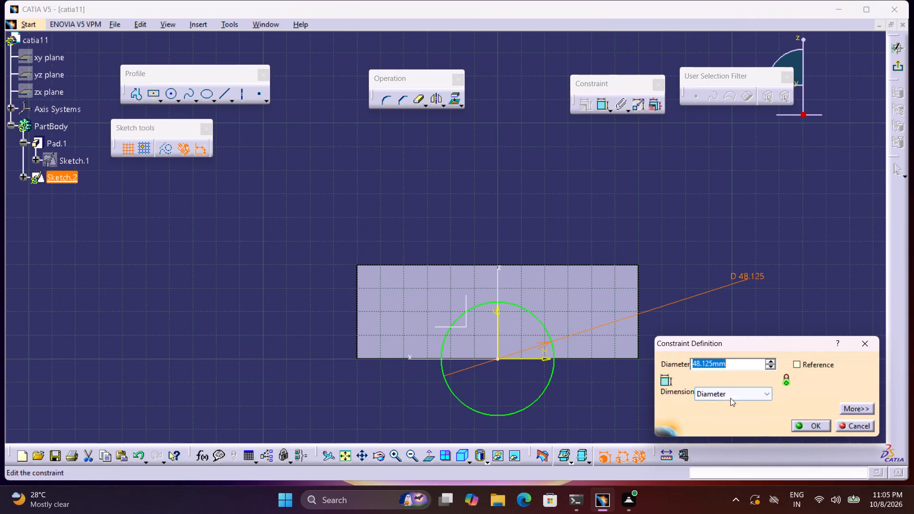
pyautogui.click(729, 395)
pyautogui.click(729, 404)
pyautogui.moveTo(725, 365); pyautogui.dragTo(627, 373)
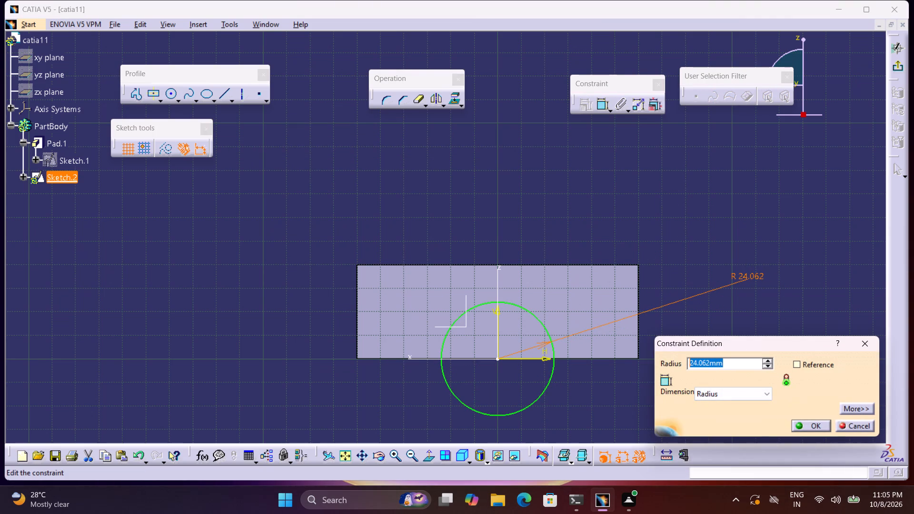
pyautogui.moveTo(627, 373); pyautogui.dragTo(620, 373)
pyautogui.write('25')
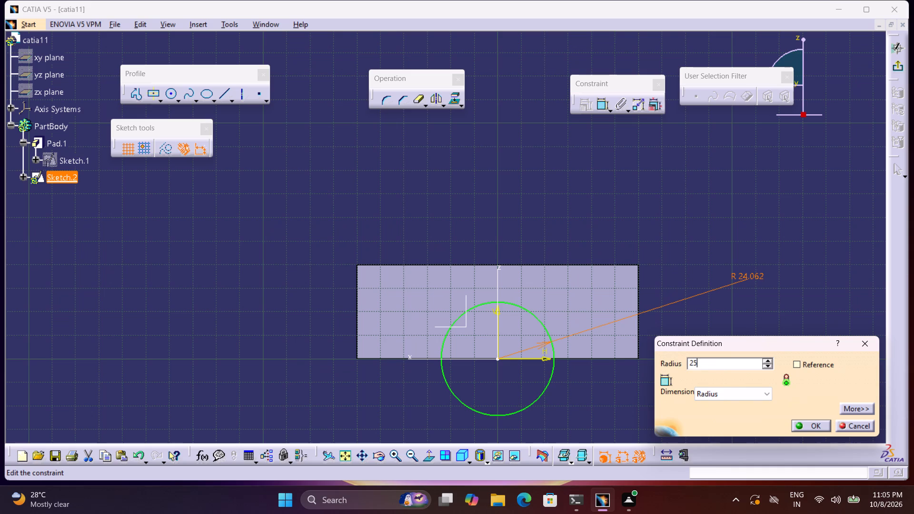
pyautogui.press('Return')
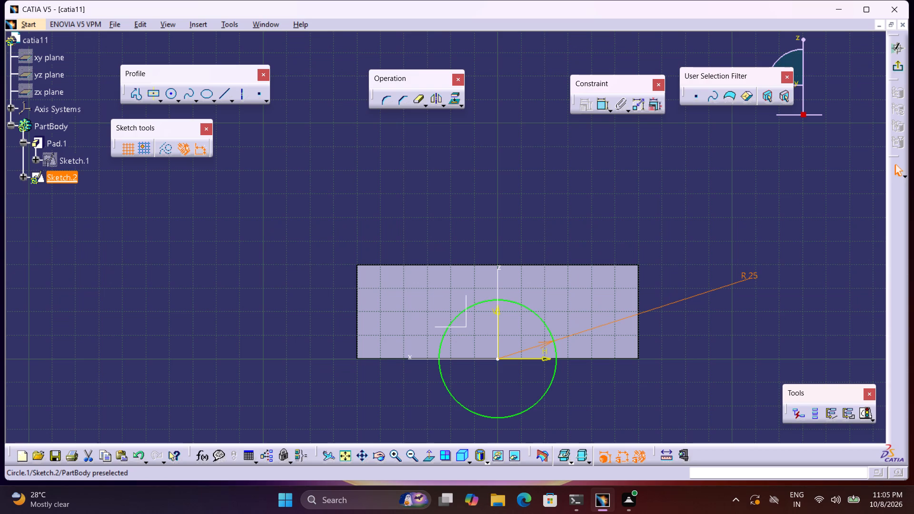
# Check the distance between the circle and the block's vertical edge on the positive H side with a trial dimension, then cancel it.
pyautogui.moveTo(629, 382); pyautogui.dragTo(595, 358, button='middle')
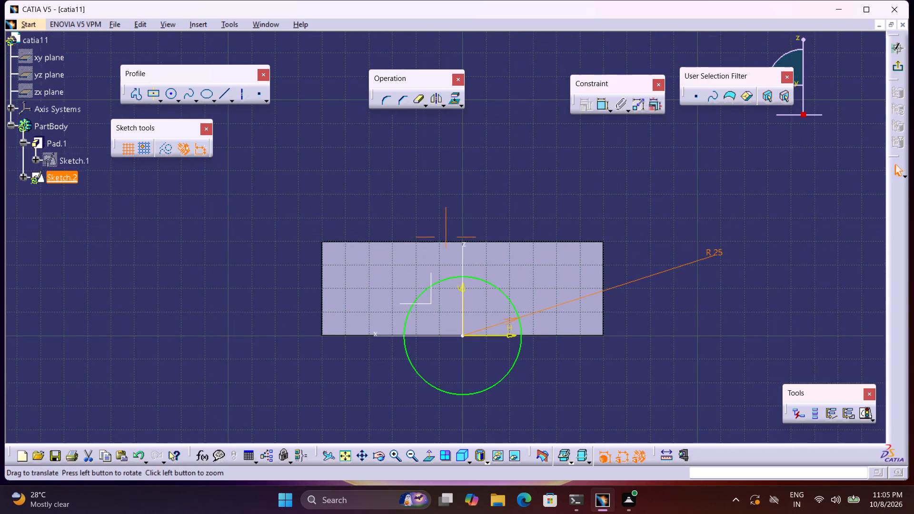
pyautogui.moveTo(595, 358); pyautogui.dragTo(594, 358, button='middle')
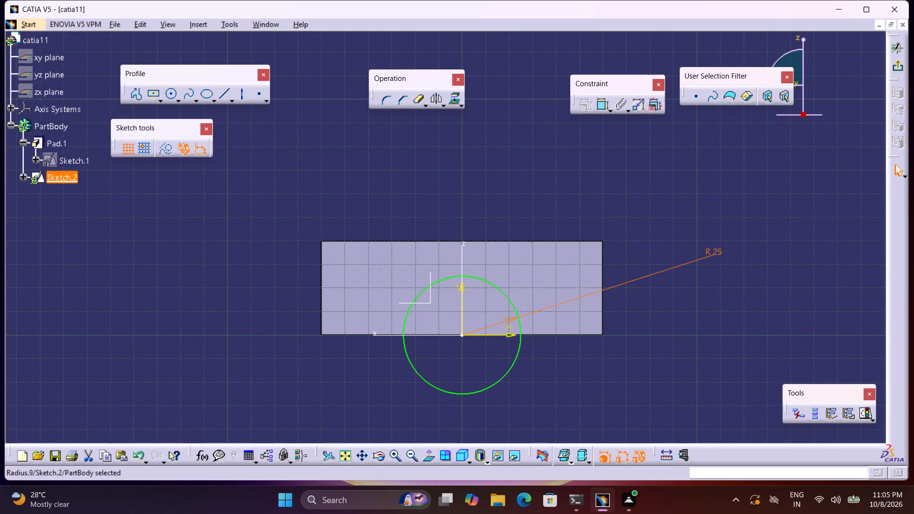
pyautogui.click(606, 102)
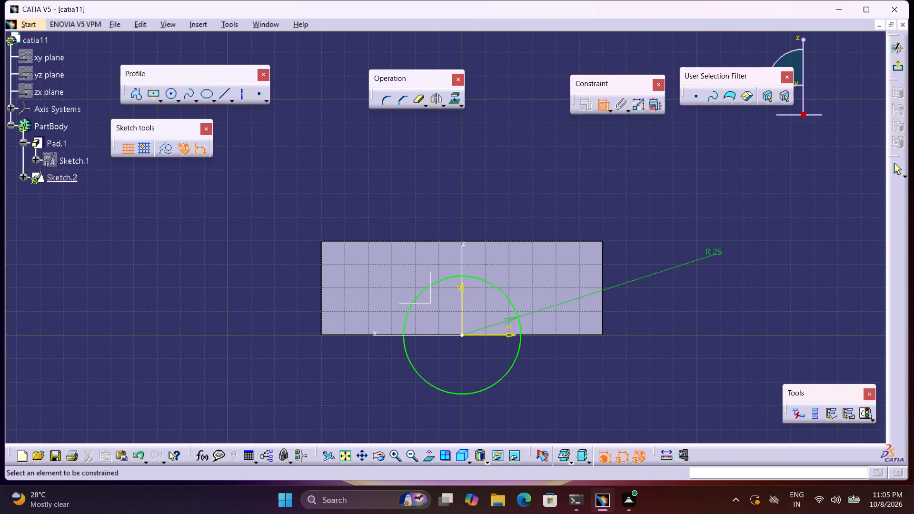
pyautogui.click(520, 334)
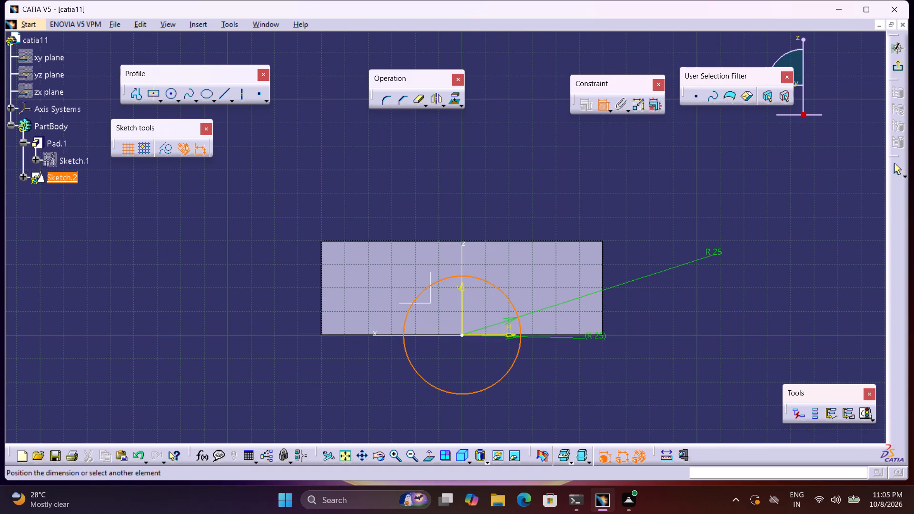
pyautogui.click(602, 326)
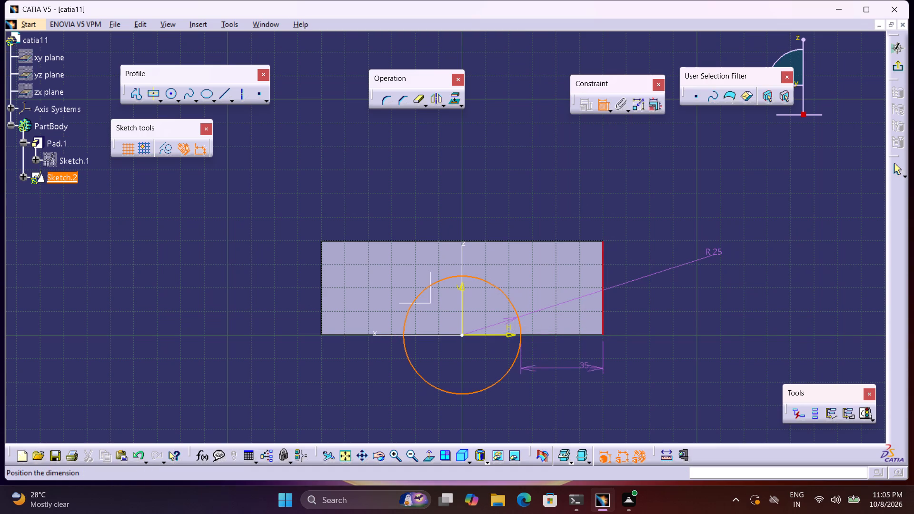
pyautogui.click(602, 109)
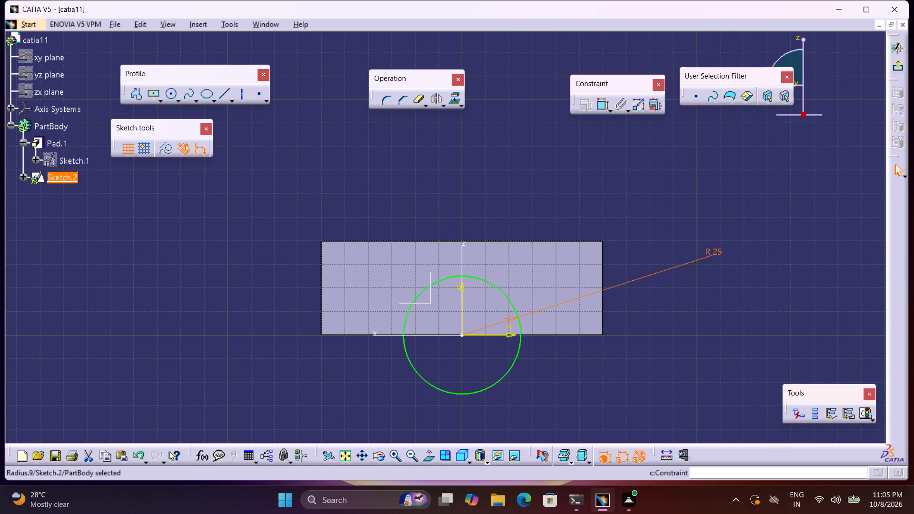
# Leave the circle sketch, set the base rectangle's dimension along the X axis to 100 mm in the block's sketch, and exit it.
pyautogui.click(895, 65)
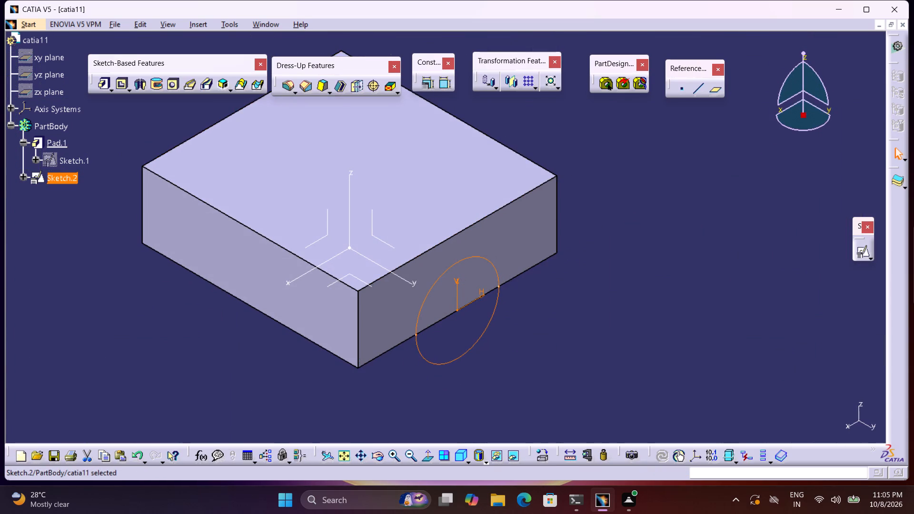
pyautogui.doubleClick(79, 161)
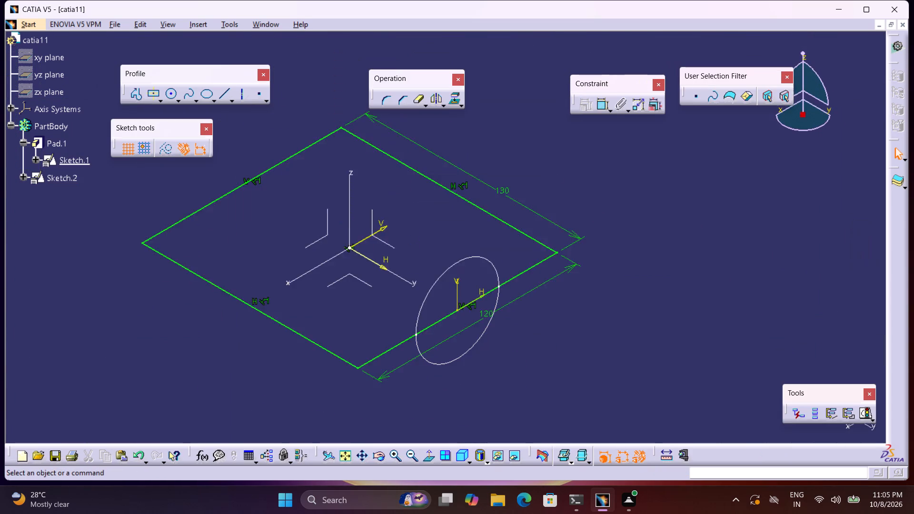
pyautogui.doubleClick(549, 269)
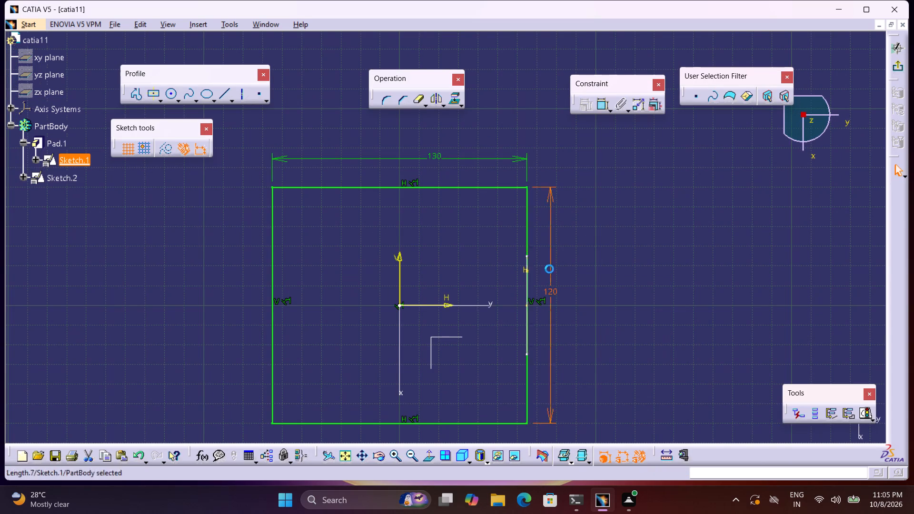
pyautogui.write('100\\')
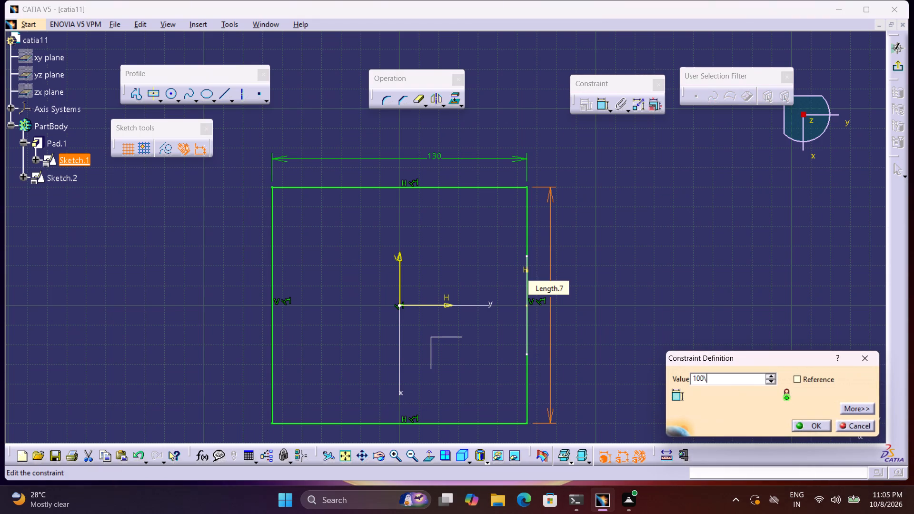
pyautogui.press('BackSpace')
pyautogui.press('Return')
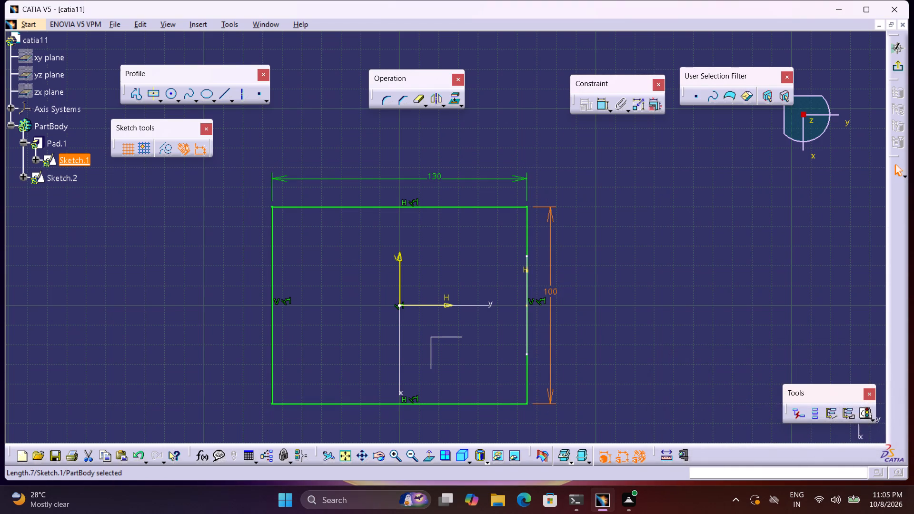
pyautogui.click(901, 64)
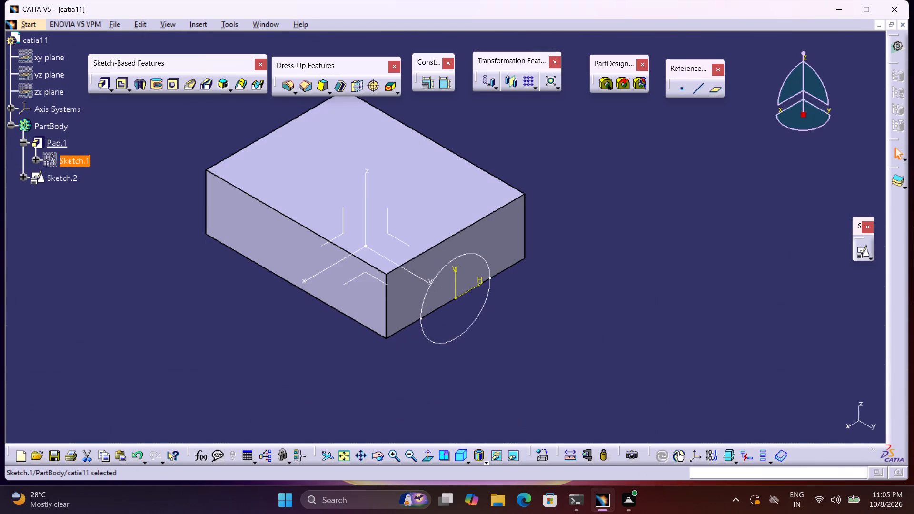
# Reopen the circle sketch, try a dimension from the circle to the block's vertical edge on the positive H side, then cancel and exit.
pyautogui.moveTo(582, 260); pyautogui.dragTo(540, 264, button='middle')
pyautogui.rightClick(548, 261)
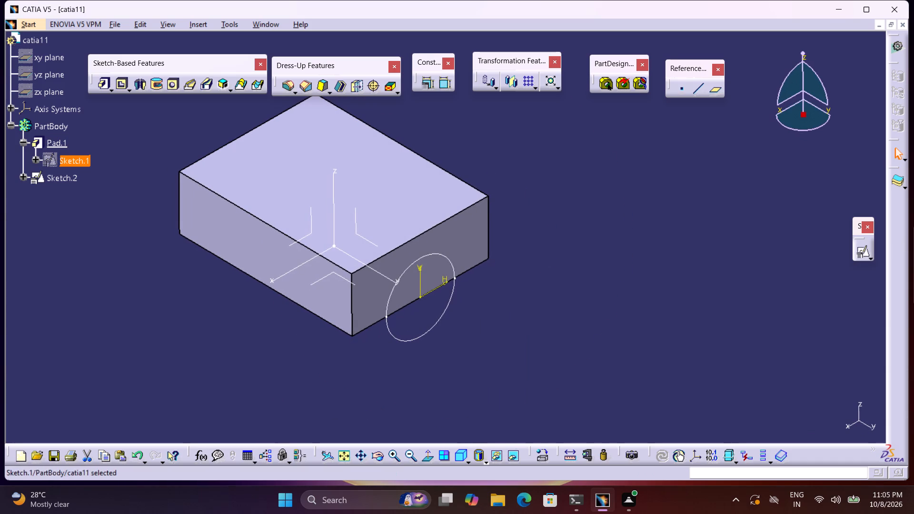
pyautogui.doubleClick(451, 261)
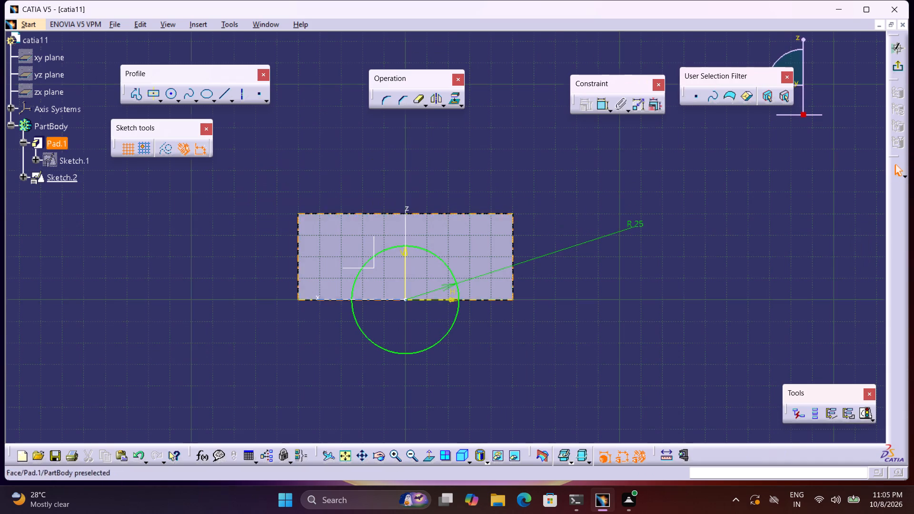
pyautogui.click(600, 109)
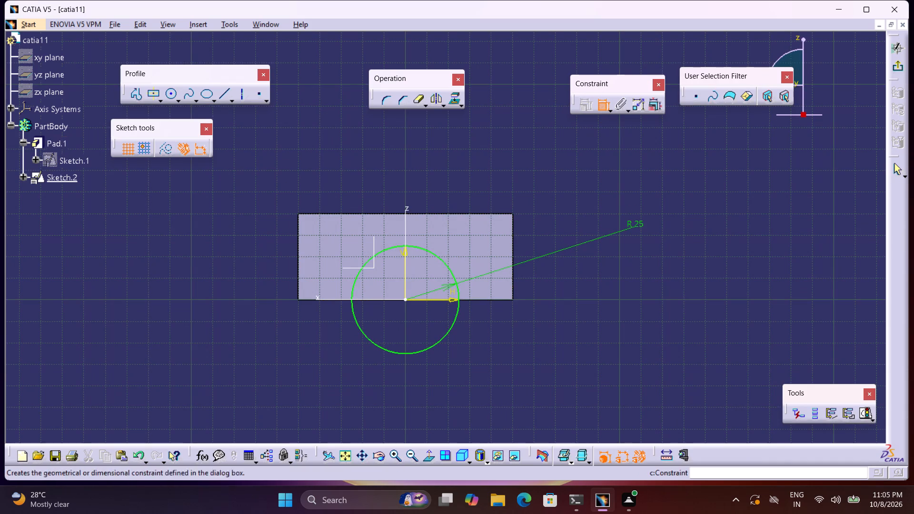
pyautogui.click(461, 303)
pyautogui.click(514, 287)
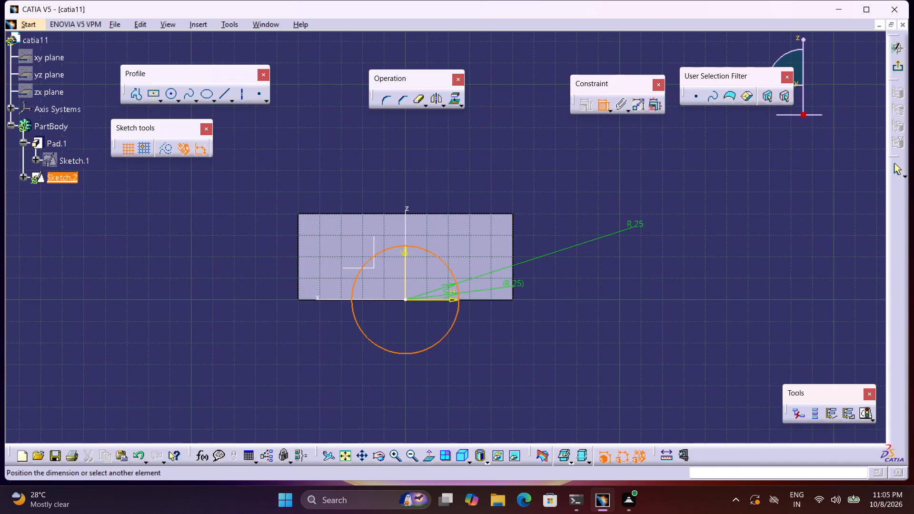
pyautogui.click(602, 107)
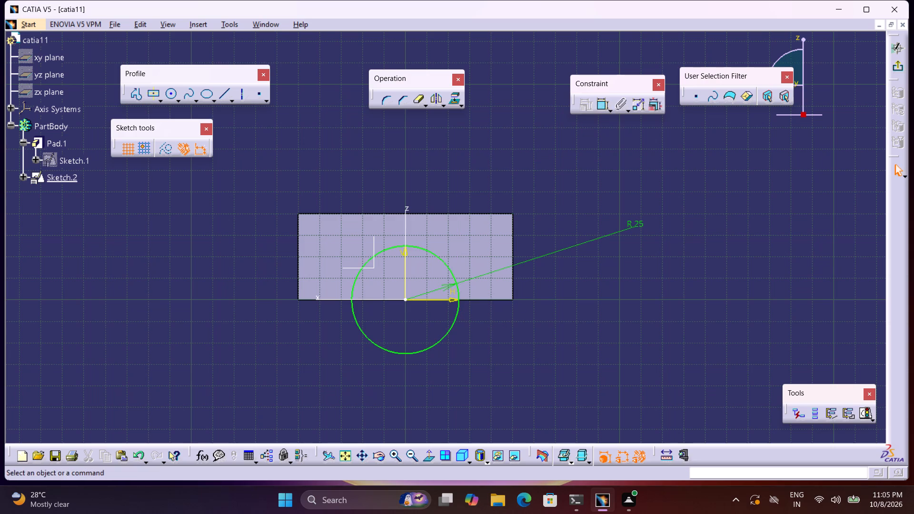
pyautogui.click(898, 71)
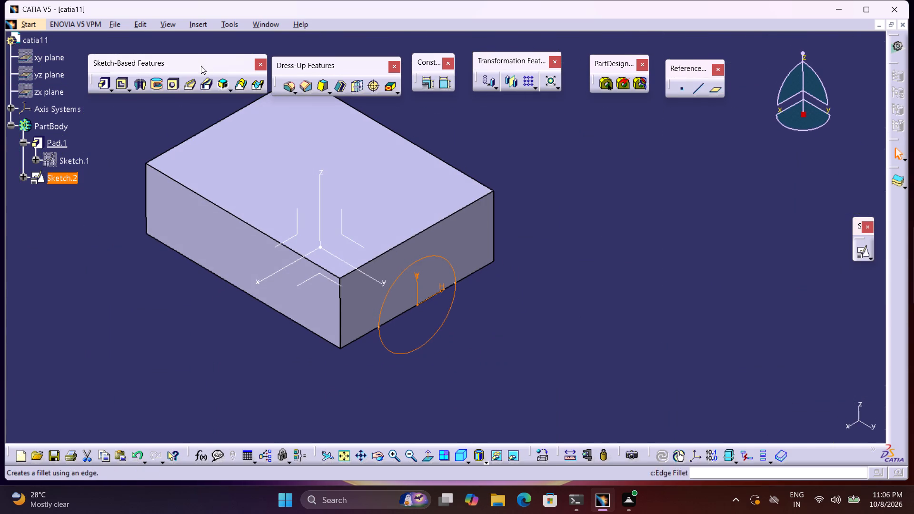
# Cut a pocket from the 25 mm radius circle sketch using the Up to next limit.
pyautogui.click(118, 84)
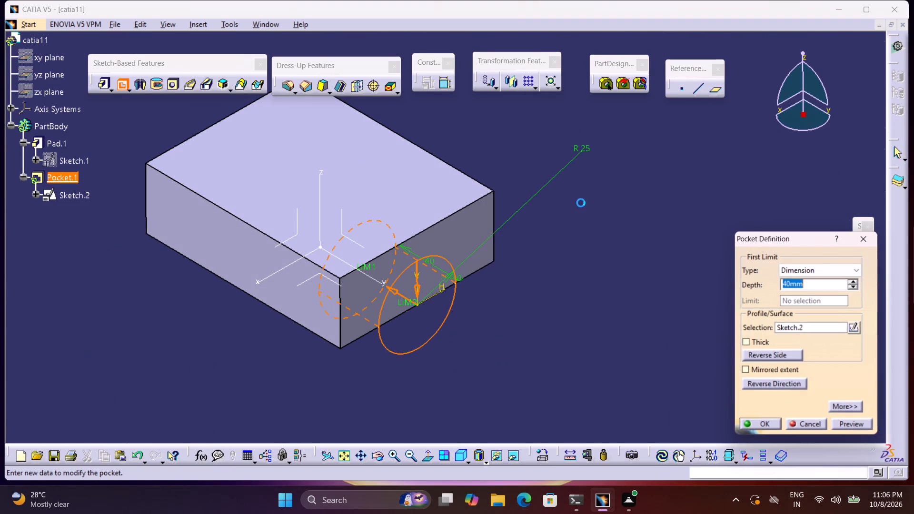
pyautogui.click(797, 268)
pyautogui.click(802, 287)
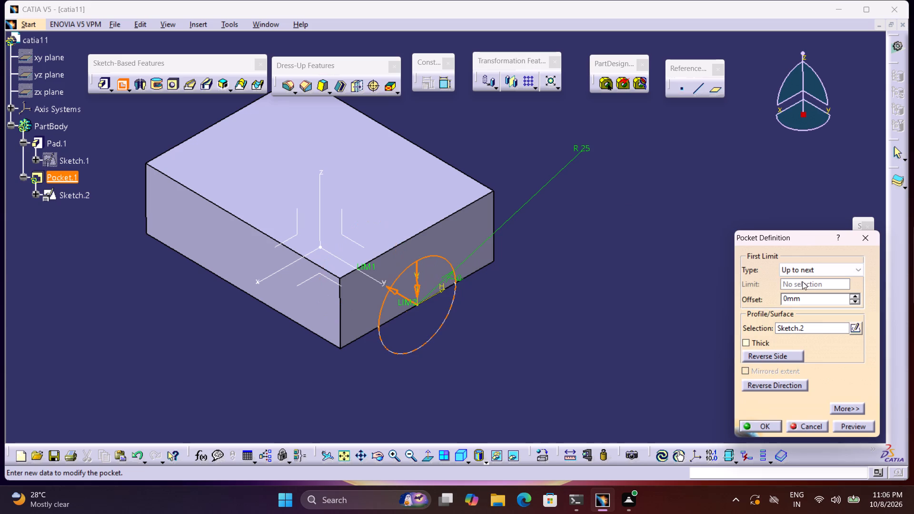
pyautogui.click(773, 421)
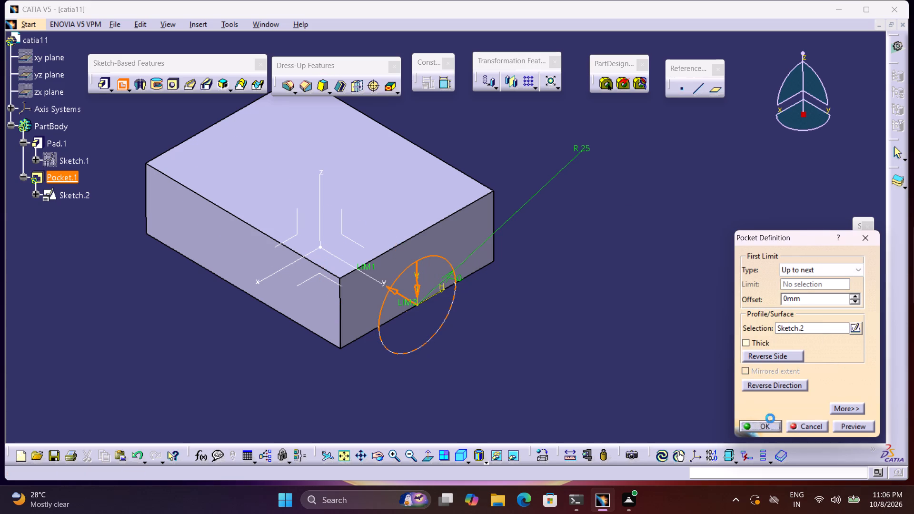
pyautogui.click(681, 336)
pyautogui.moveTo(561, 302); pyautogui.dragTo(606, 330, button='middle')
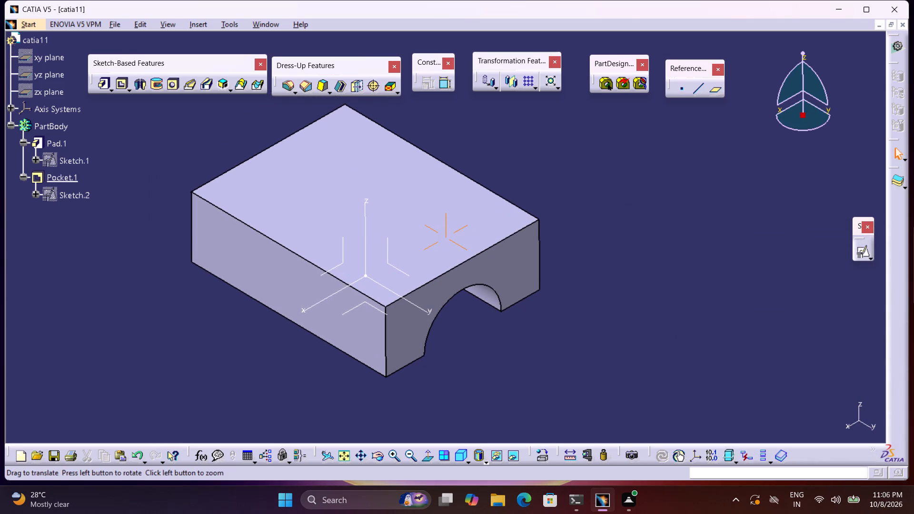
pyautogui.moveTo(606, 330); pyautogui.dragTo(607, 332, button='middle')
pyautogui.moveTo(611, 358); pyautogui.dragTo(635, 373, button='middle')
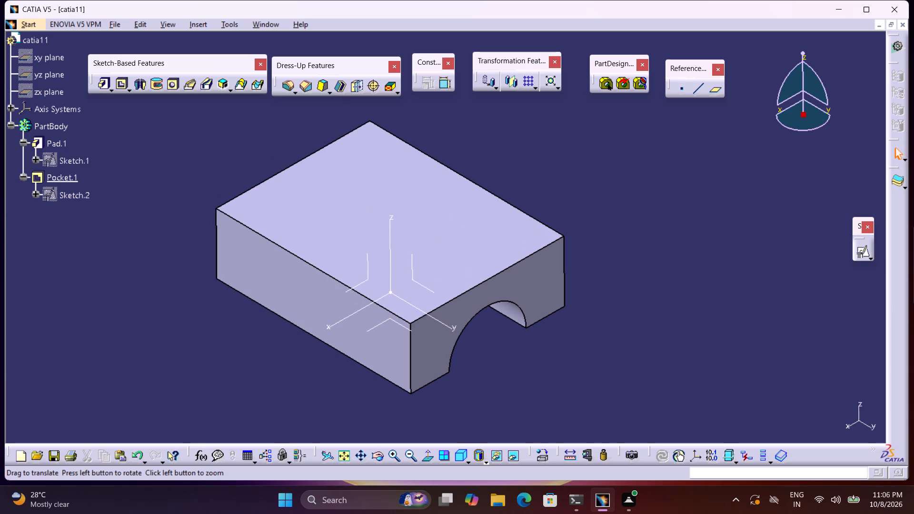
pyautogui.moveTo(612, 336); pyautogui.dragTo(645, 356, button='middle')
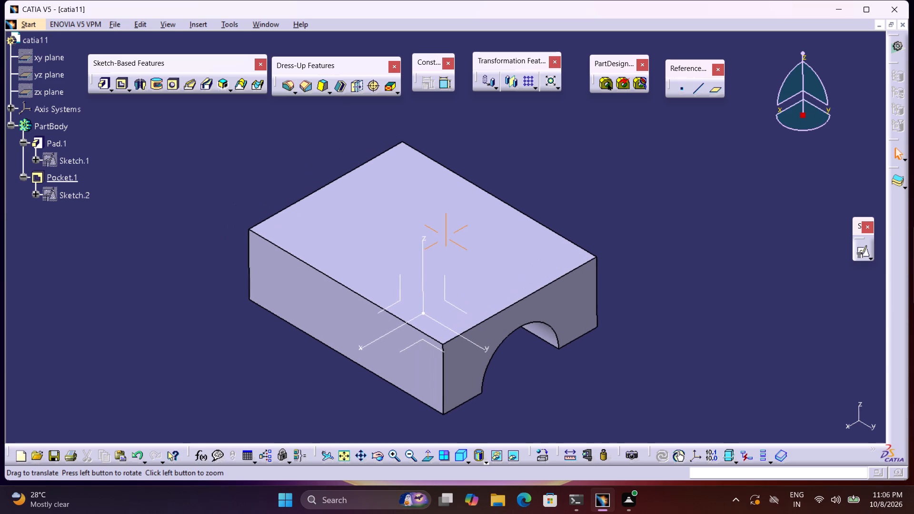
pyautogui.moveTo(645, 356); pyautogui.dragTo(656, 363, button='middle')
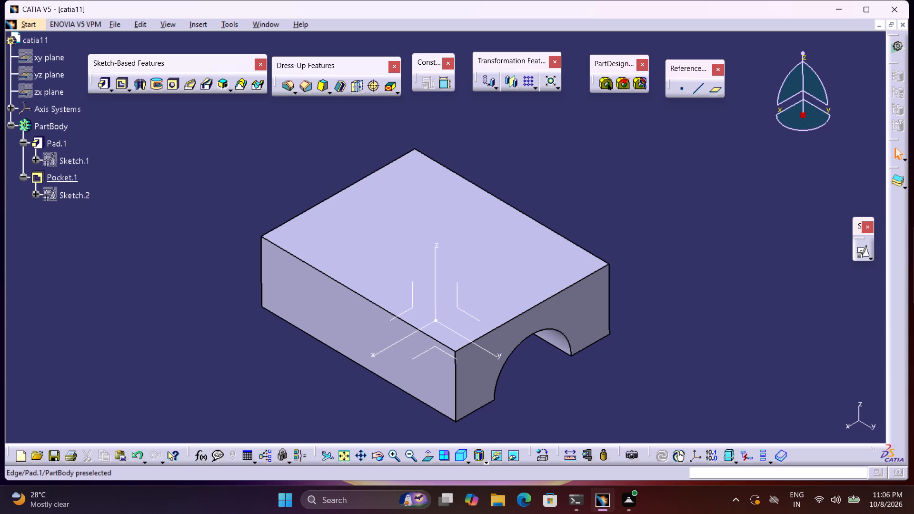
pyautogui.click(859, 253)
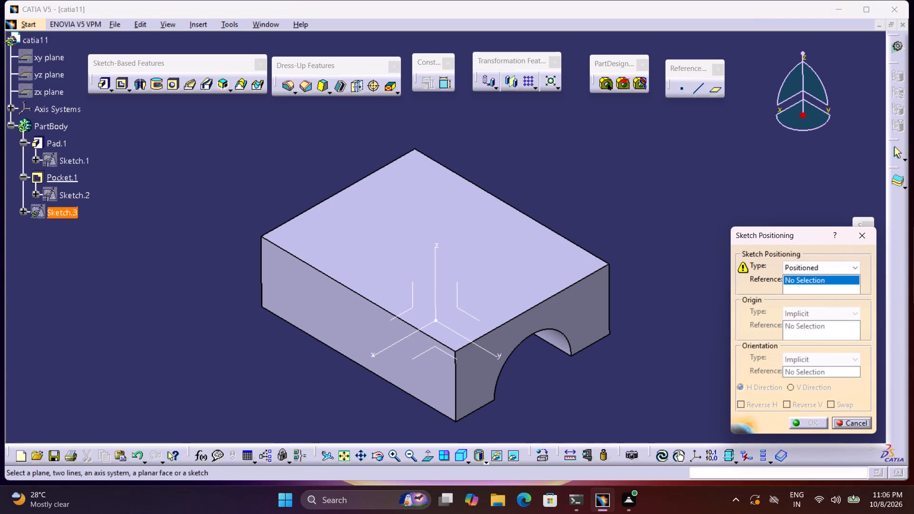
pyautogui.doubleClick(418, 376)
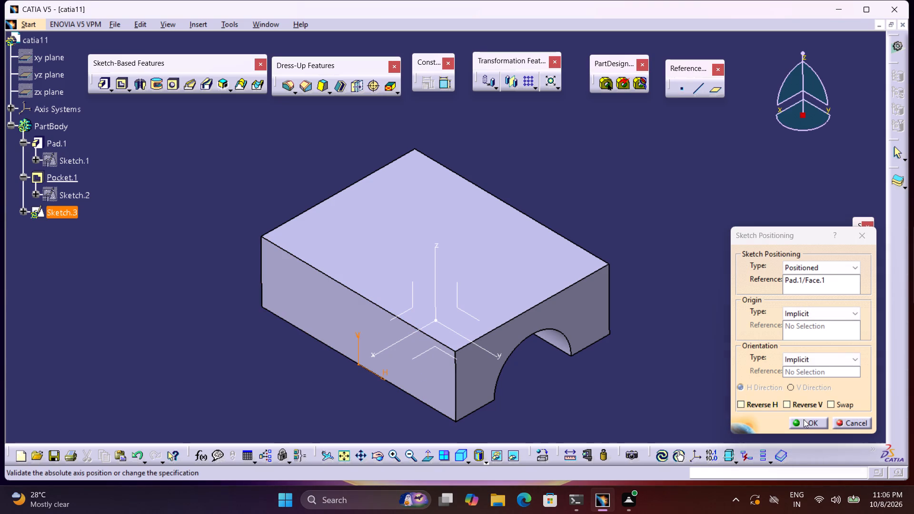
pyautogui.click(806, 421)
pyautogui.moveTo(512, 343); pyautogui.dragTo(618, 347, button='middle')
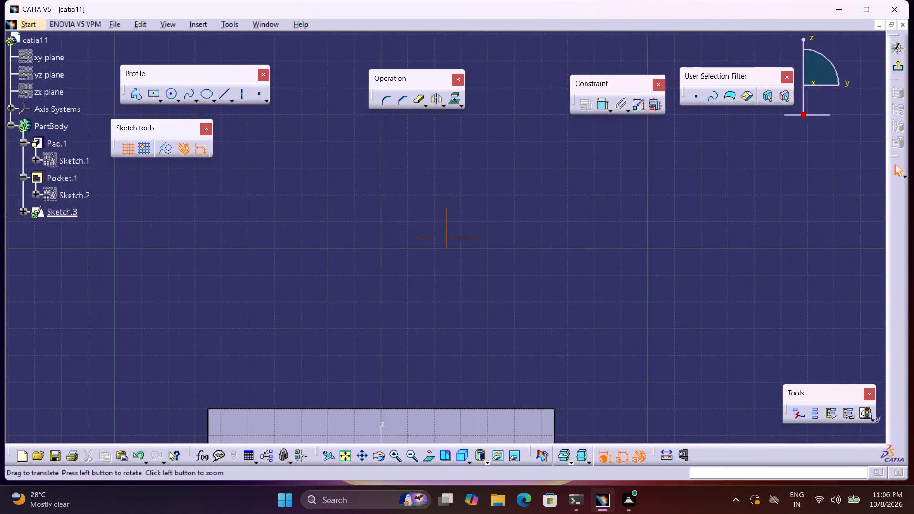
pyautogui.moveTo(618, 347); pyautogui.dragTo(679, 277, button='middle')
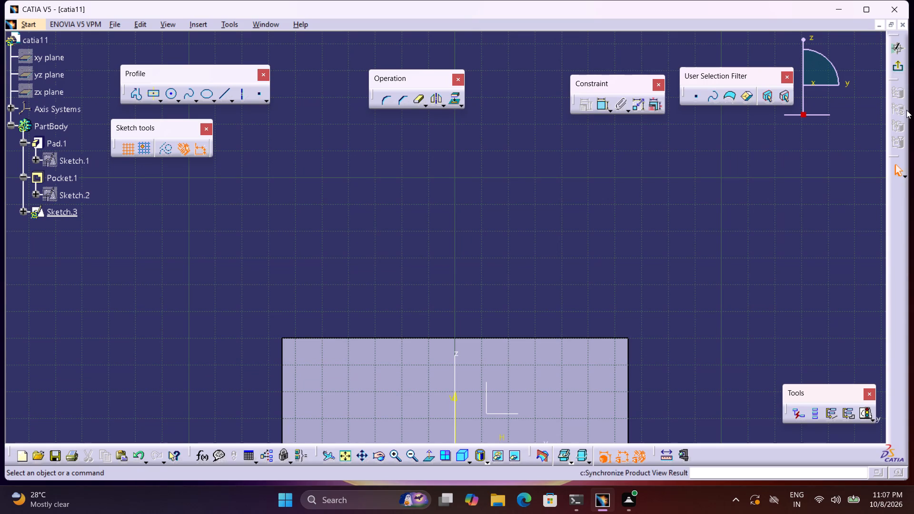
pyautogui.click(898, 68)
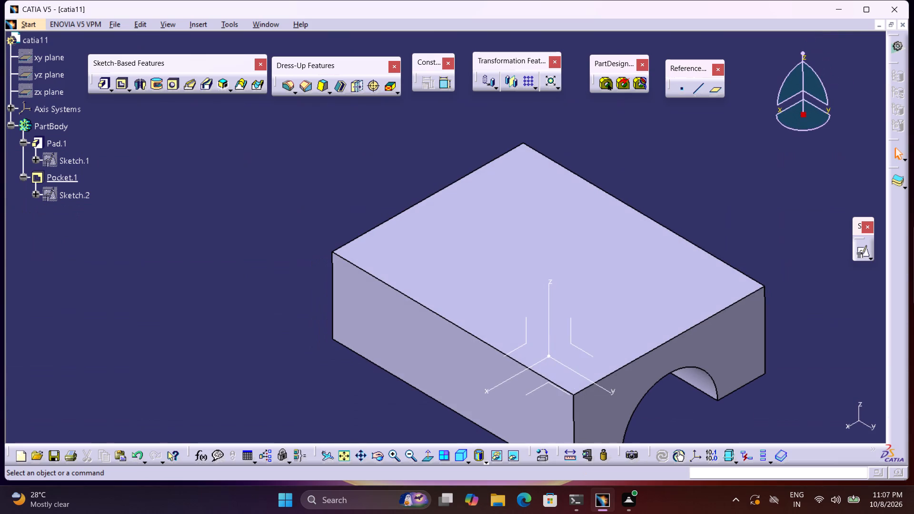
# Start a positioned sketch on the block's top face with the axes swapped and the V direction reversed.
pyautogui.click(628, 274)
pyautogui.click(859, 254)
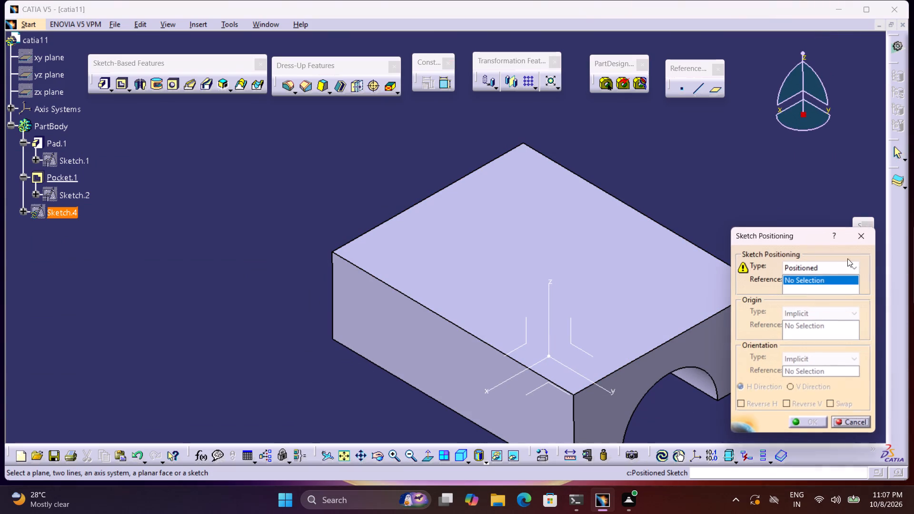
pyautogui.click(804, 422)
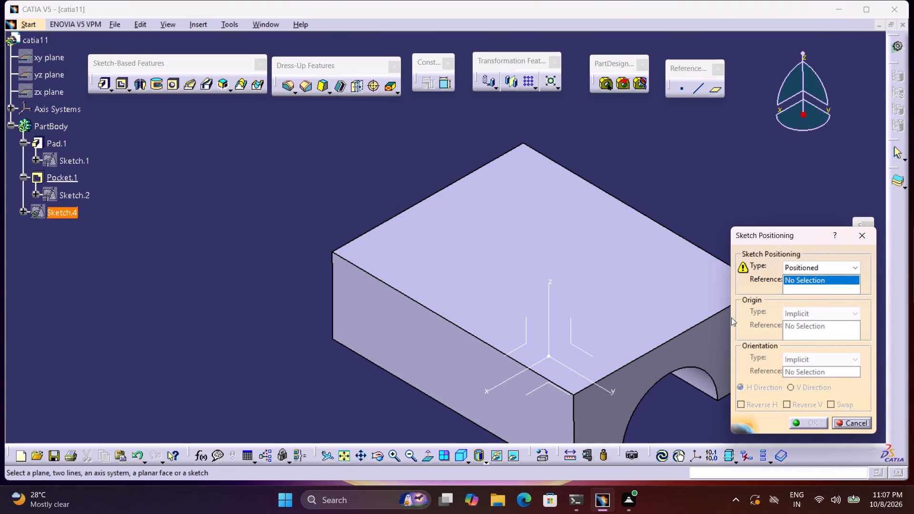
pyautogui.moveTo(717, 306); pyautogui.dragTo(683, 281, button='middle')
pyautogui.click(653, 267)
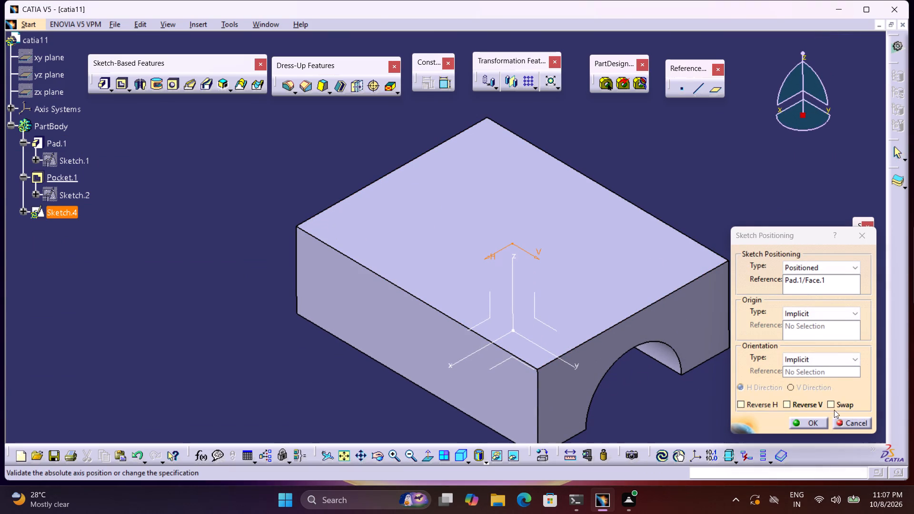
pyautogui.click(836, 404)
pyautogui.click(797, 402)
pyautogui.click(808, 419)
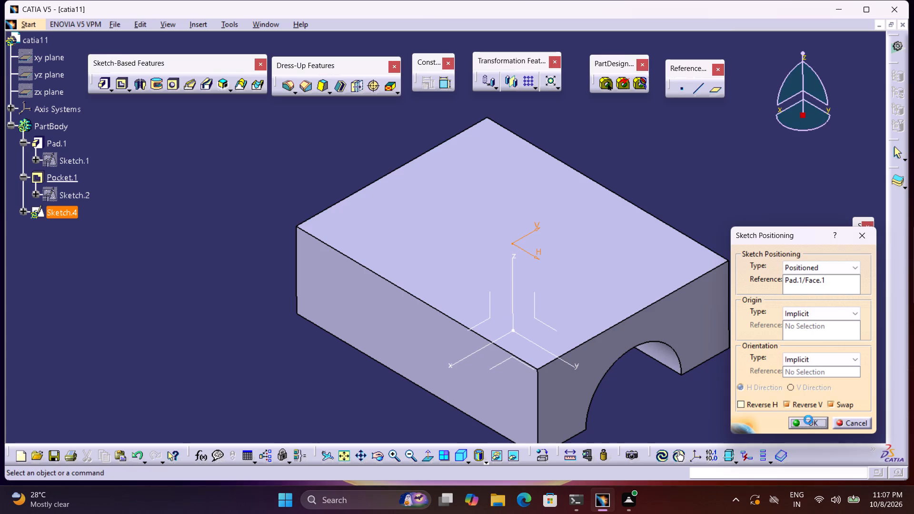
# Sketch a centered rectangle on the sketch origin, well inside the top face outline.
pyautogui.moveTo(737, 292); pyautogui.dragTo(737, 325, button='middle')
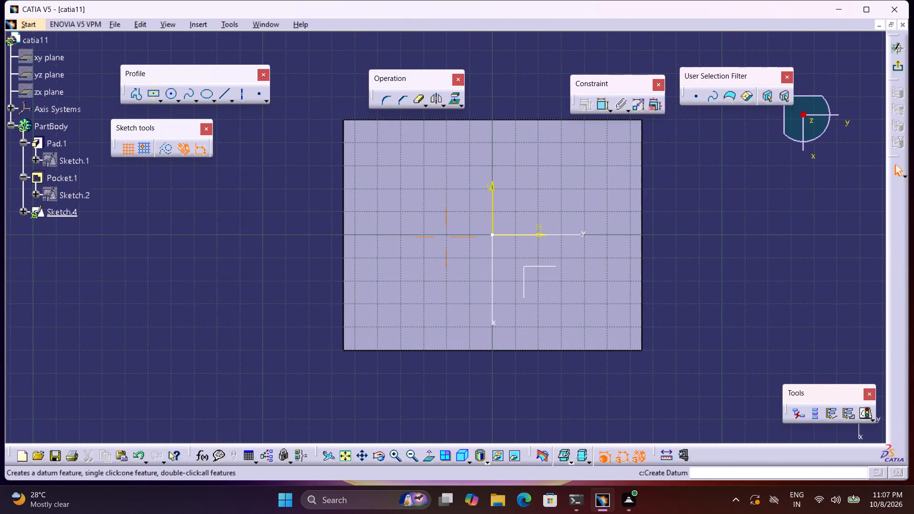
pyautogui.click(154, 88)
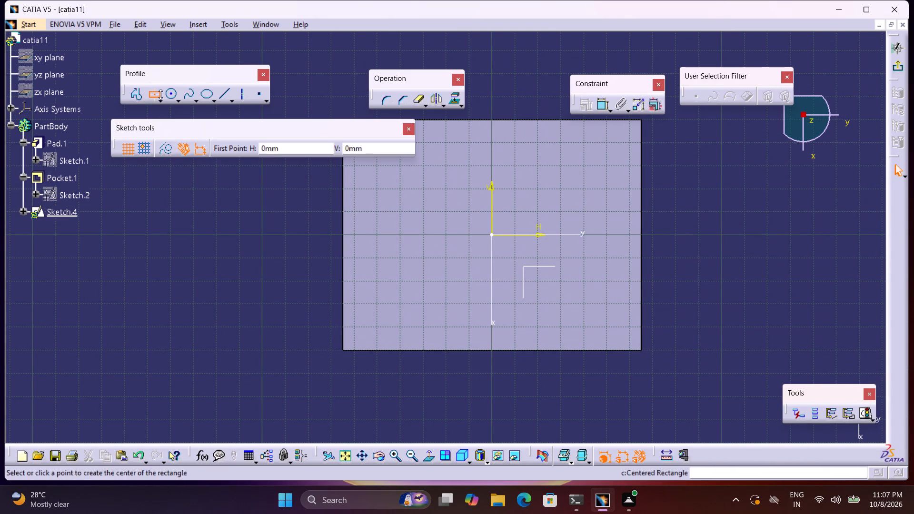
pyautogui.click(491, 234)
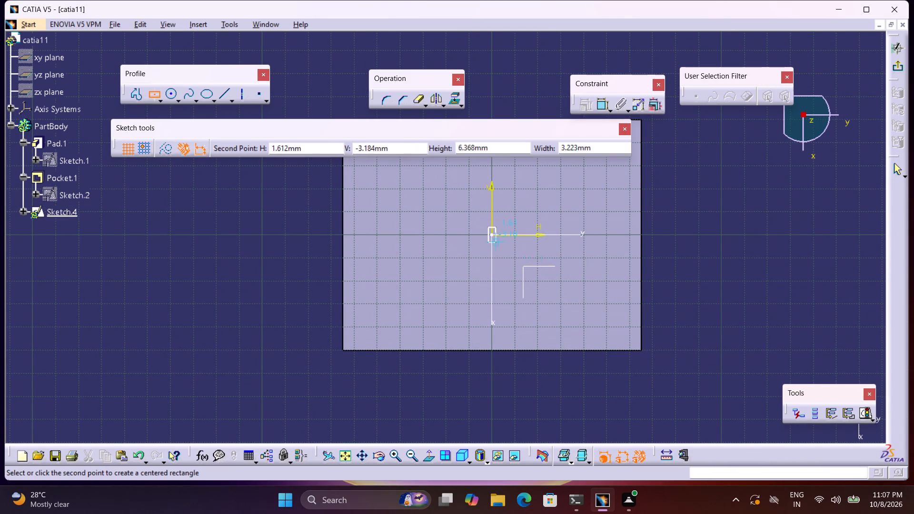
pyautogui.click(588, 305)
# Constrain the rectangle's vertical side on the positive H side as coincident with the block's edge on that side.
pyautogui.moveTo(717, 249); pyautogui.dragTo(705, 250, button='middle')
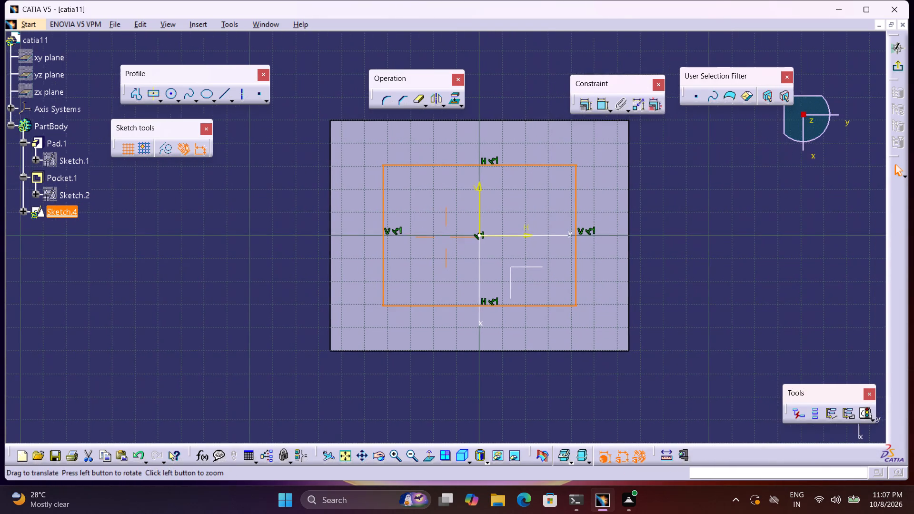
pyautogui.moveTo(705, 250); pyautogui.dragTo(704, 250, button='middle')
pyautogui.click(598, 105)
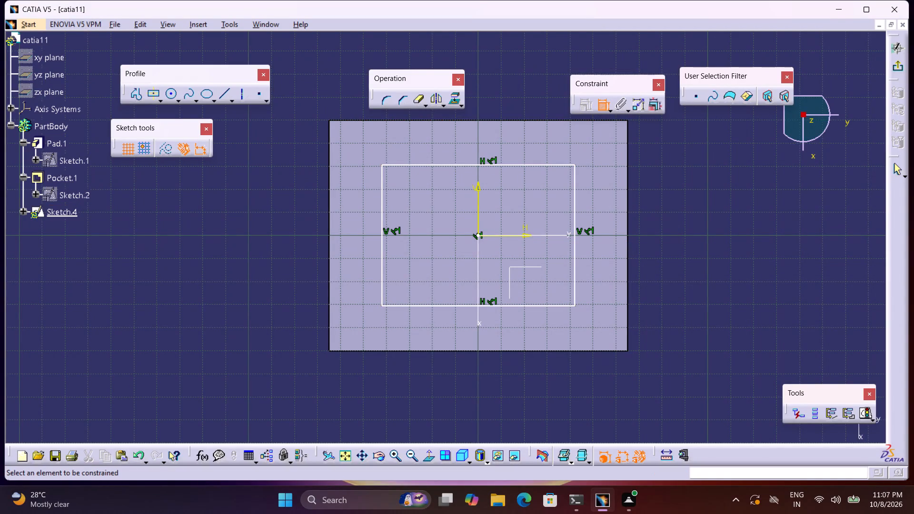
pyautogui.click(575, 202)
pyautogui.click(626, 213)
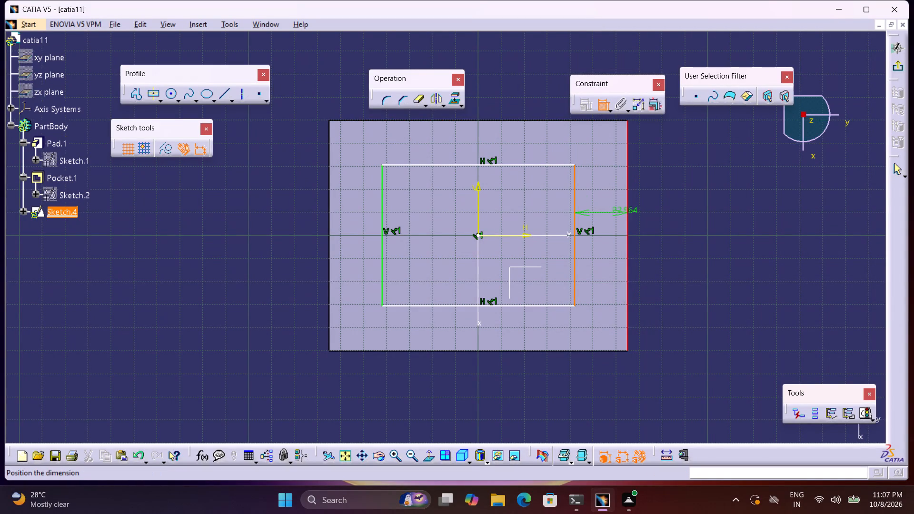
pyautogui.rightClick(626, 213)
pyautogui.click(669, 367)
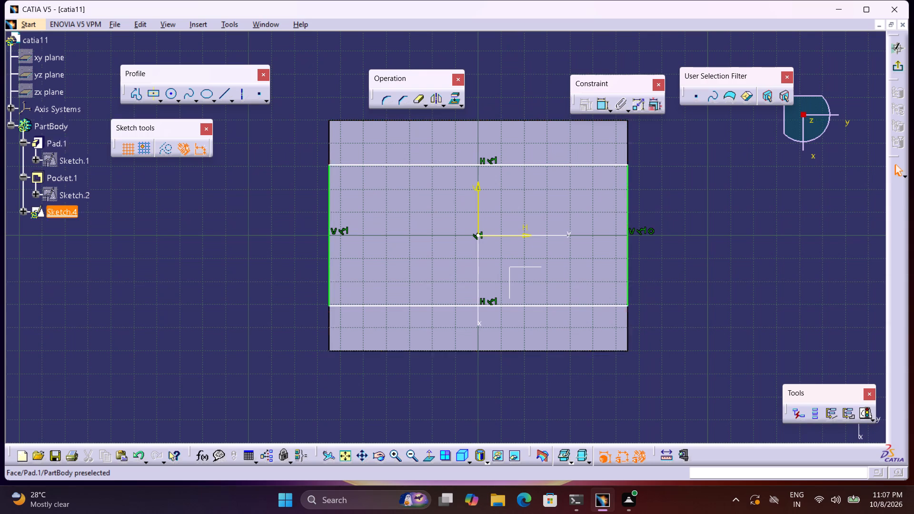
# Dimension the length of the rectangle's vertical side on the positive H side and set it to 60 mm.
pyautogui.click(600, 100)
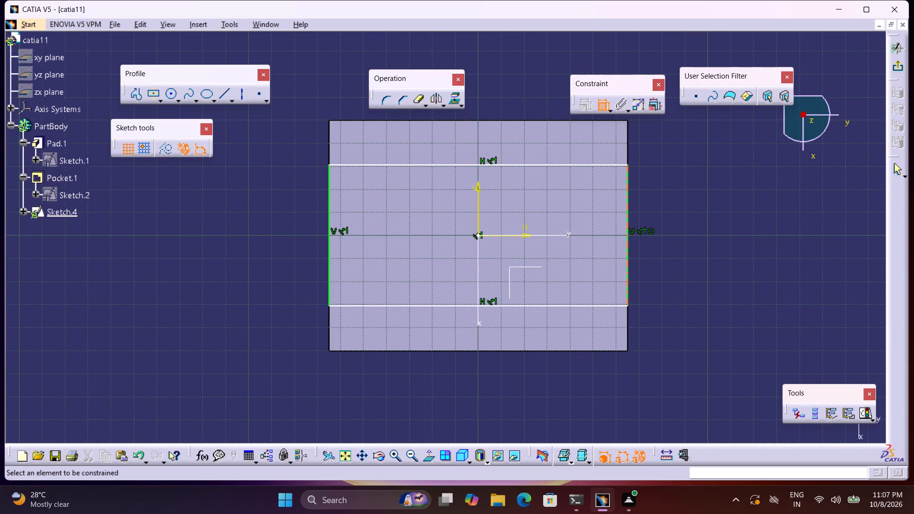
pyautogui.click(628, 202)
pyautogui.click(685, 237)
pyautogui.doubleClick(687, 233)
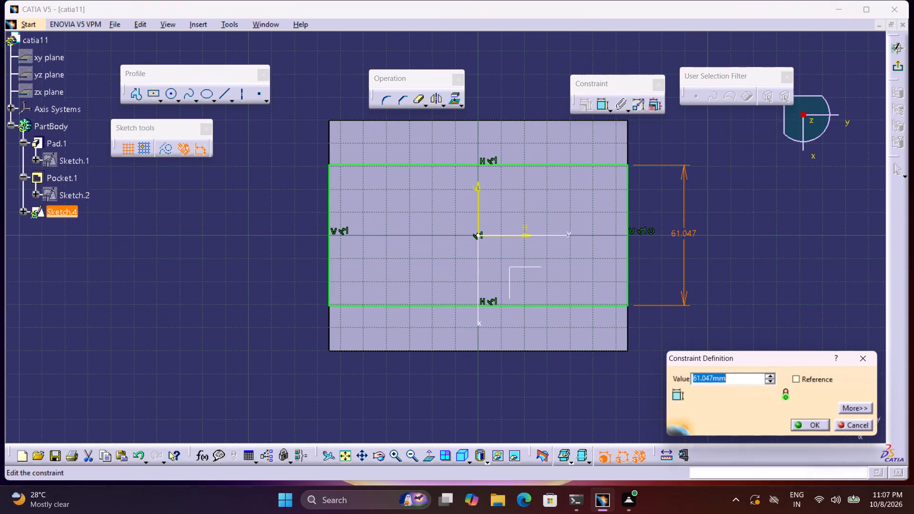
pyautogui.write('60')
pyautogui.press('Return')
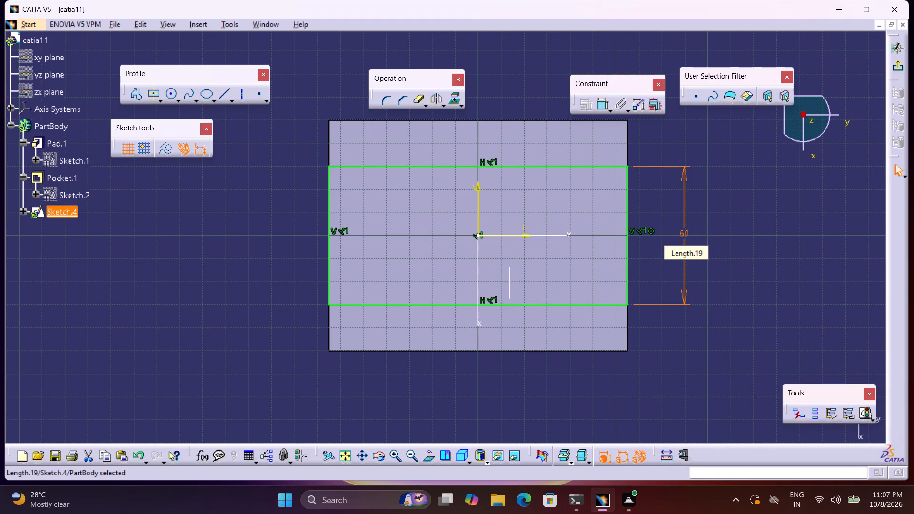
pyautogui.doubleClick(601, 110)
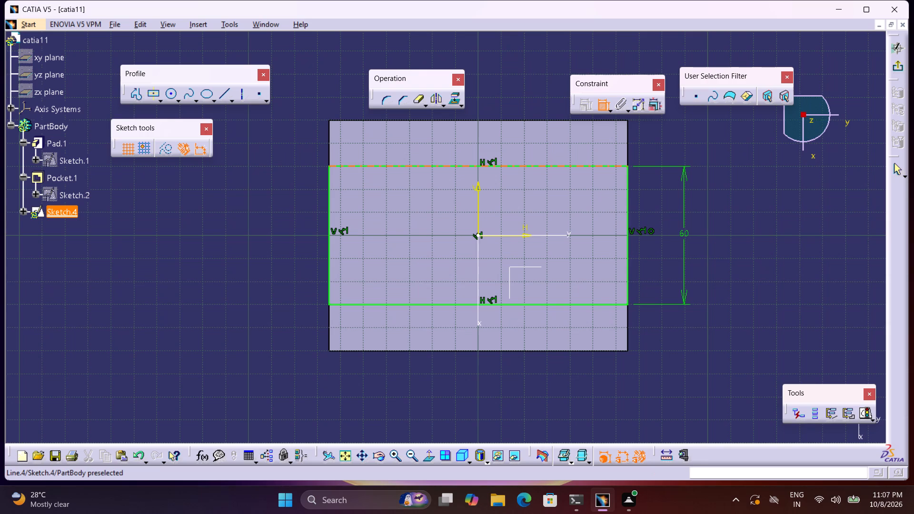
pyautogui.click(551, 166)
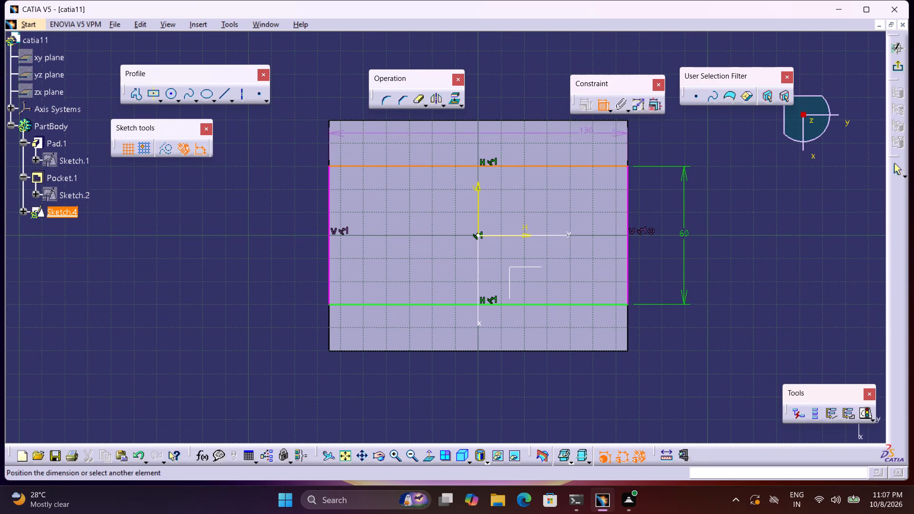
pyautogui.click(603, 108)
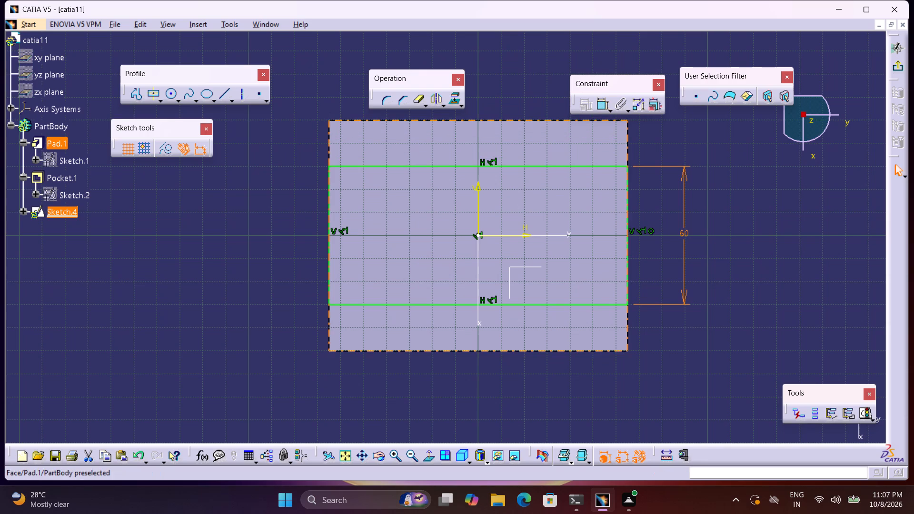
# Dimension the offset between the rectangle's horizontal side on the negative V side and the block's parallel outer edge.
pyautogui.doubleClick(604, 105)
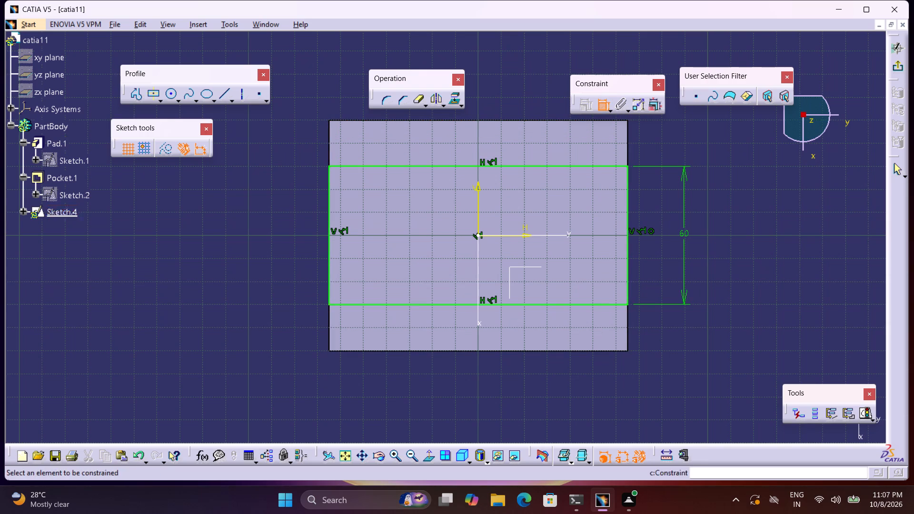
pyautogui.click(600, 307)
pyautogui.click(598, 351)
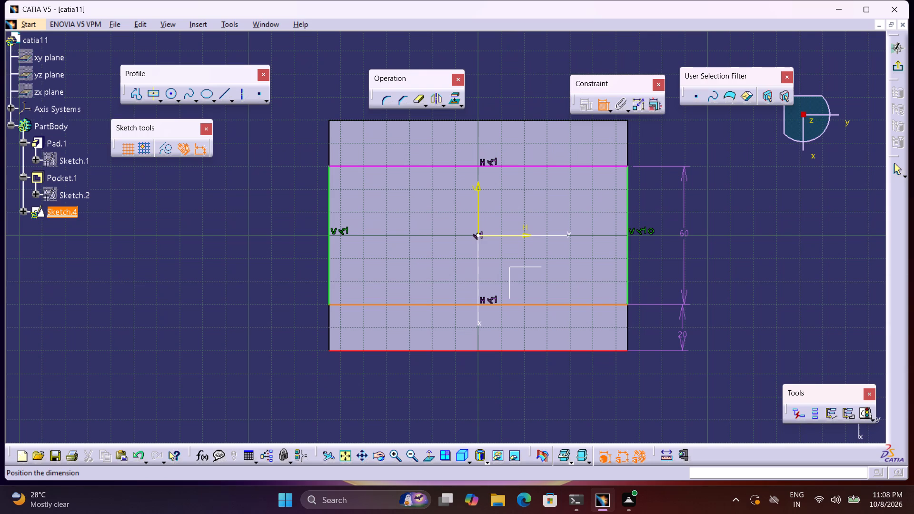
pyautogui.click(683, 336)
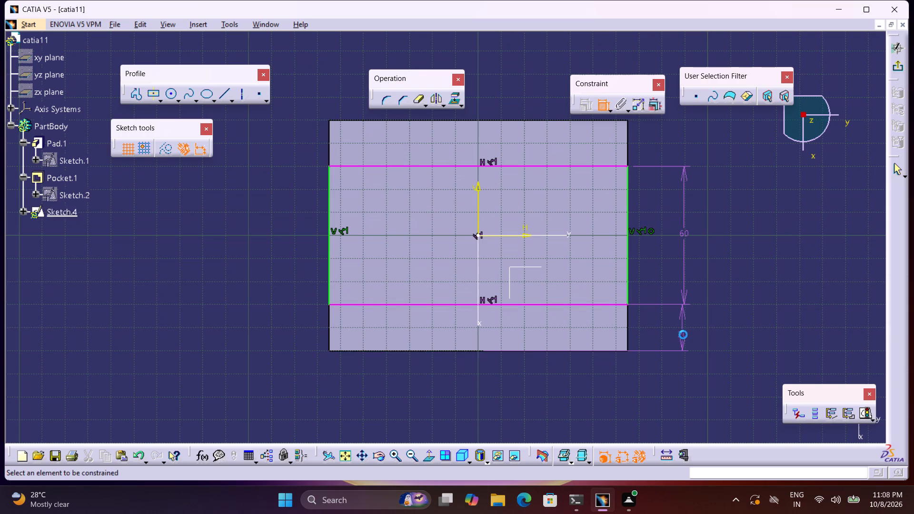
pyautogui.click(683, 284)
pyautogui.click(683, 284)
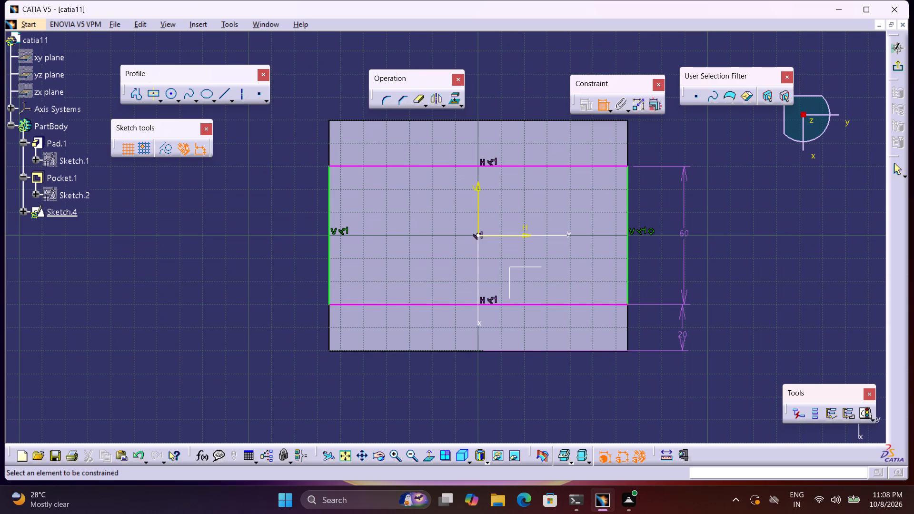
pyautogui.click(684, 282)
pyautogui.click(601, 110)
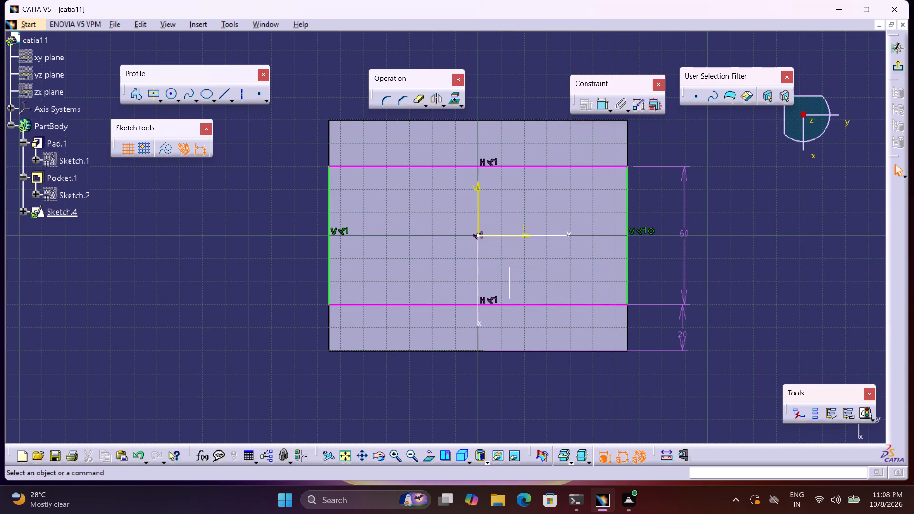
# Delete the 60 mm length dimension of the rectangle's vertical side.
pyautogui.click(686, 172)
pyautogui.press('Delete')
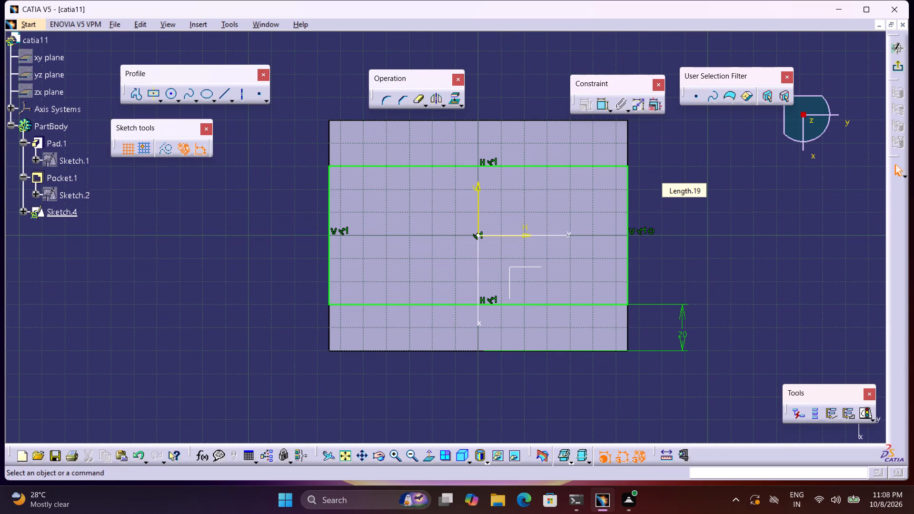
# Set the offset between the rectangle's horizontal side and the block's outer edge to 15 mm.
pyautogui.doubleClick(682, 313)
pyautogui.write('15')
pyautogui.press('Return')
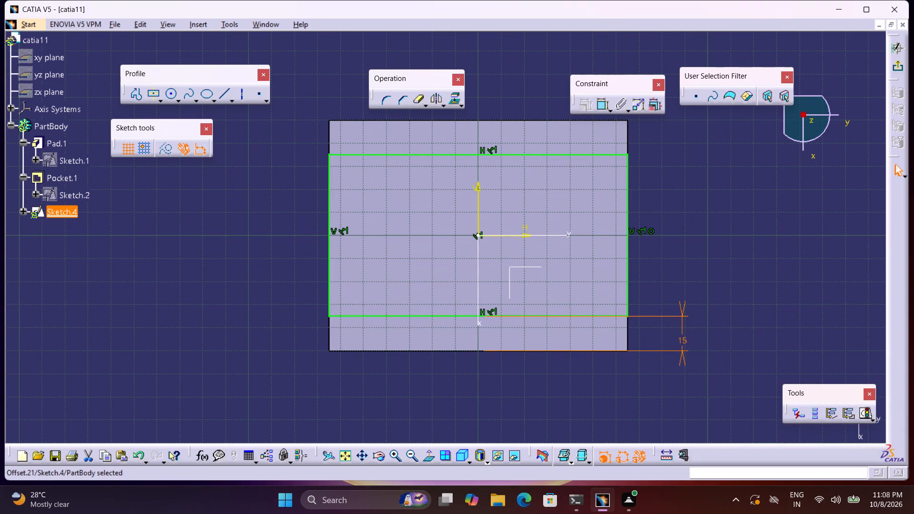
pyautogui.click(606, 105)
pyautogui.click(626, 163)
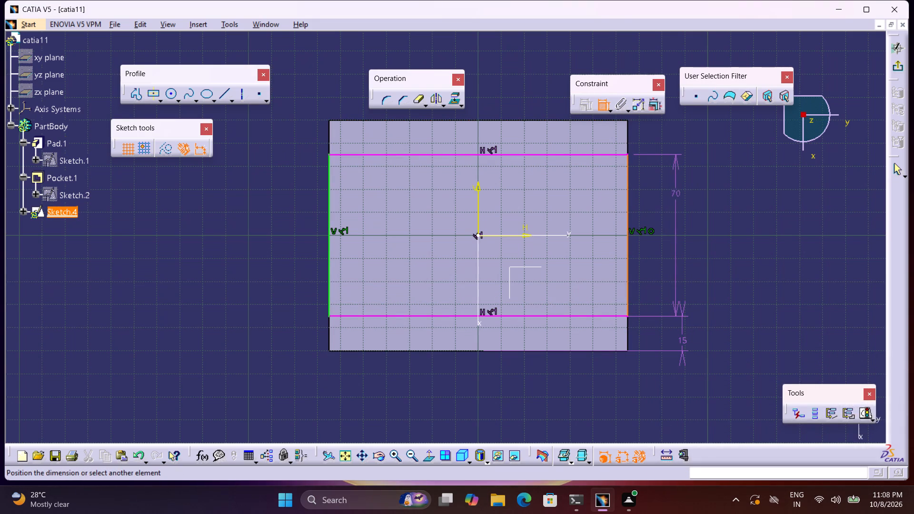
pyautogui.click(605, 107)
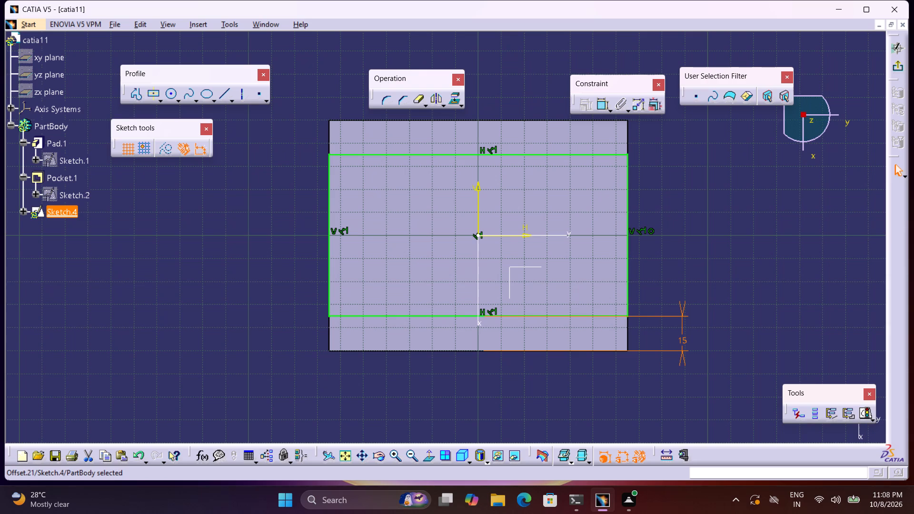
# Exit the sketch and pad the rectangle upward from the block's top face with a length of 60 mm.
pyautogui.click(900, 70)
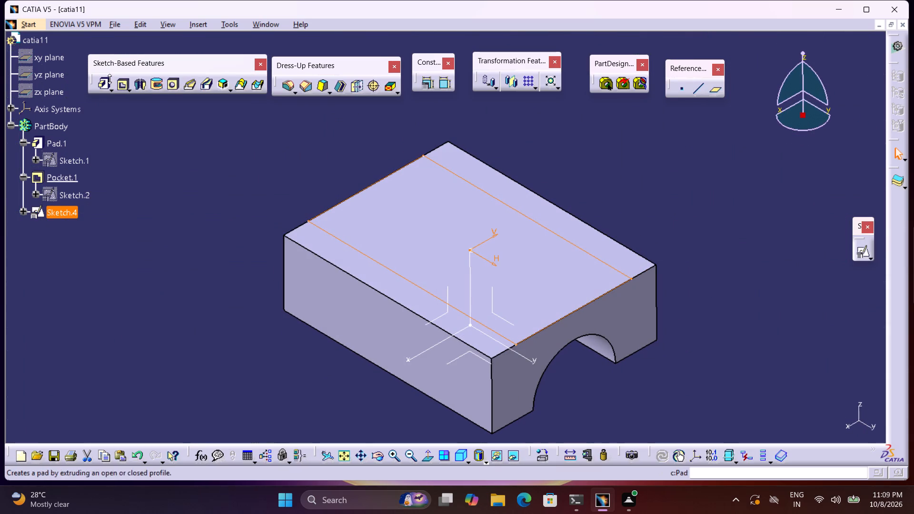
pyautogui.click(105, 75)
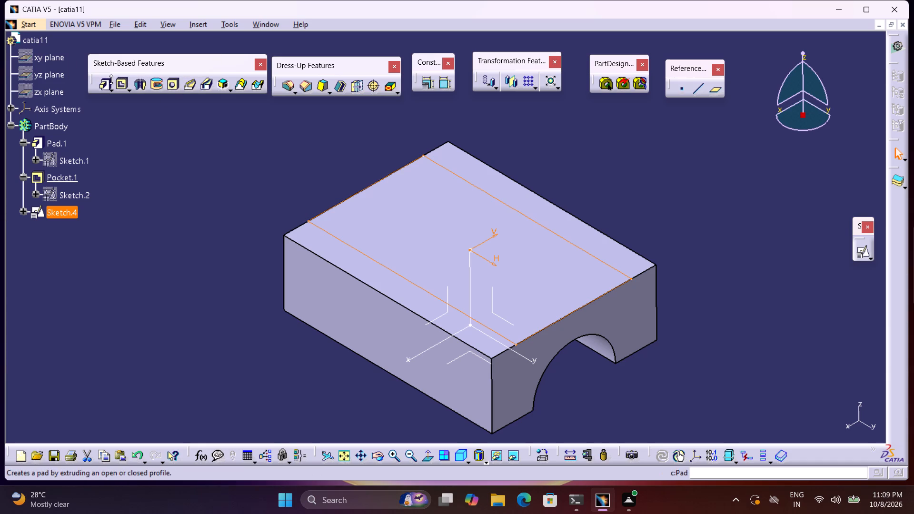
pyautogui.click(106, 78)
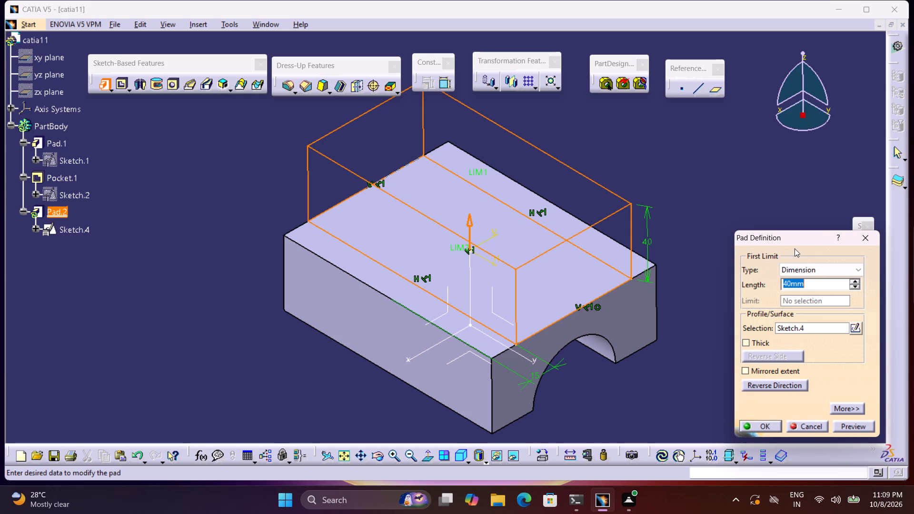
pyautogui.write('60')
pyautogui.click(773, 425)
pyautogui.click(717, 401)
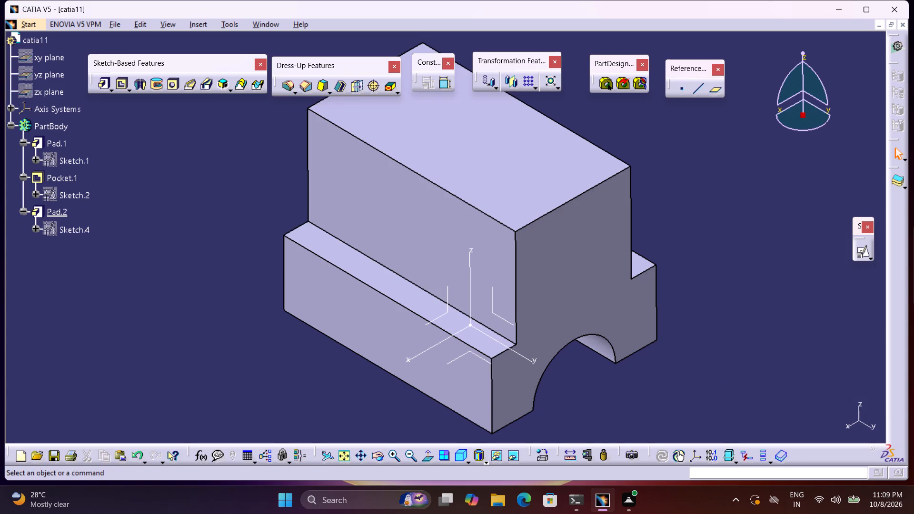
# Start a positioned sketch on the upper pad's long side face facing positive X, with implicit origin and orientation.
pyautogui.click(858, 254)
pyautogui.click(405, 251)
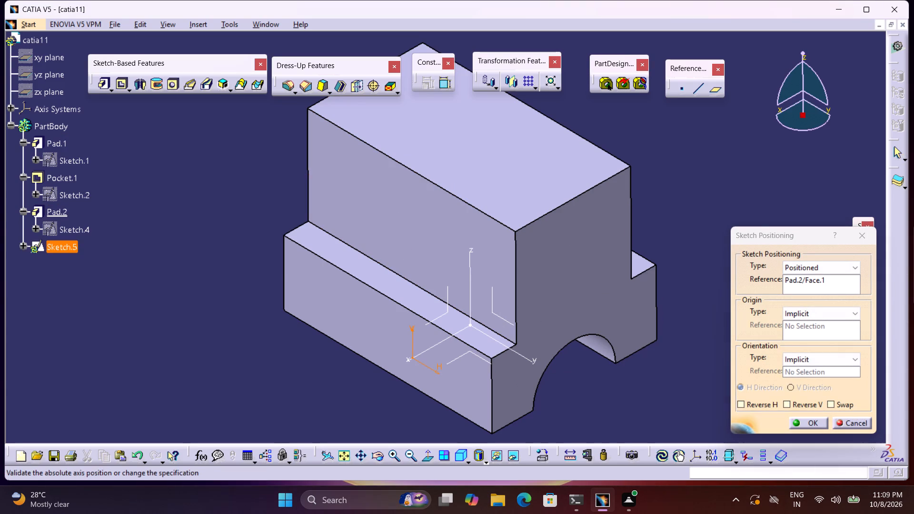
pyautogui.click(800, 424)
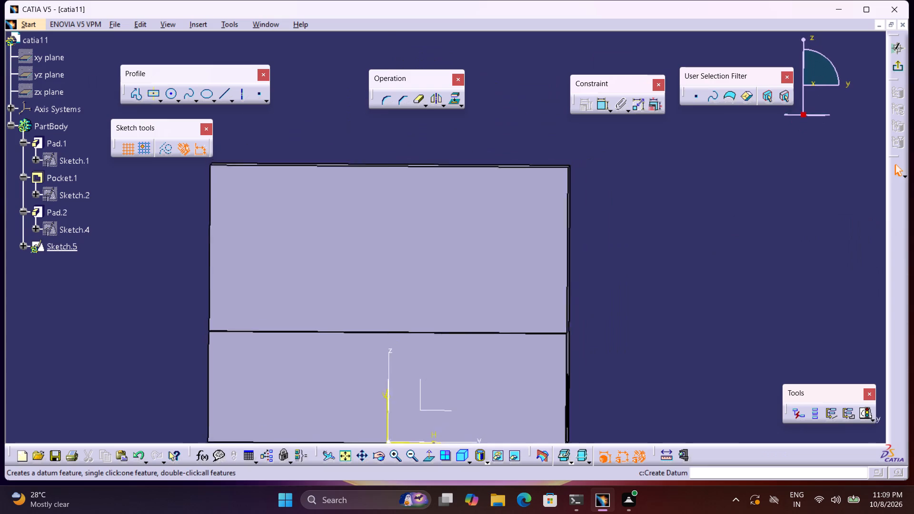
# Project the upper pad's side face outline into the sketch with Project 3D Elements.
pyautogui.moveTo(716, 327); pyautogui.dragTo(761, 340, button='middle')
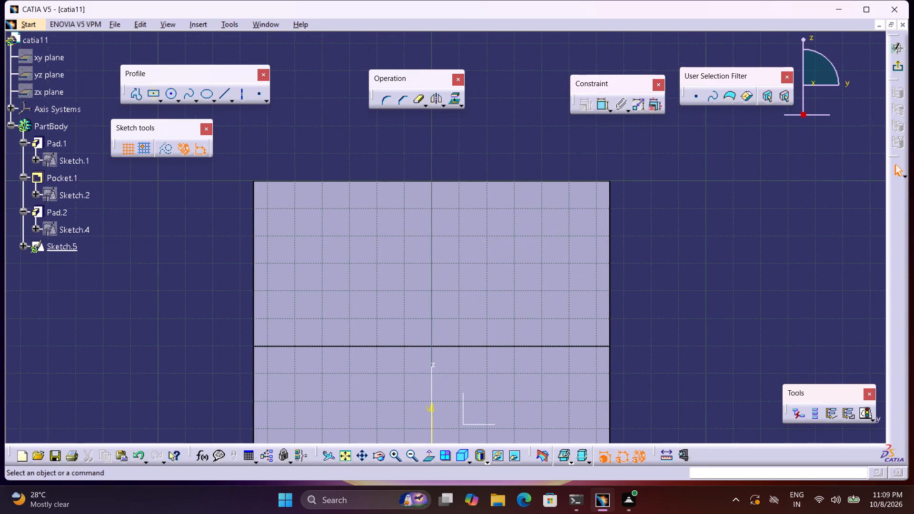
pyautogui.click(137, 84)
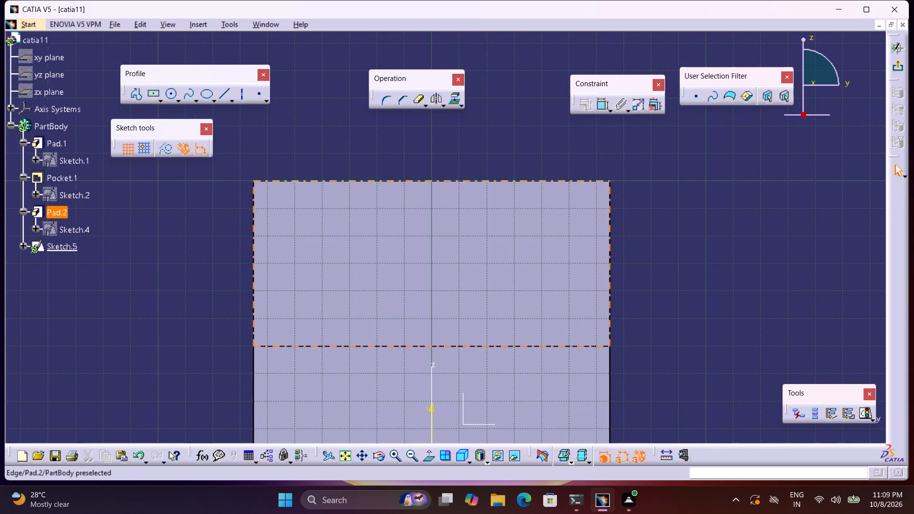
pyautogui.click(454, 98)
pyautogui.click(451, 196)
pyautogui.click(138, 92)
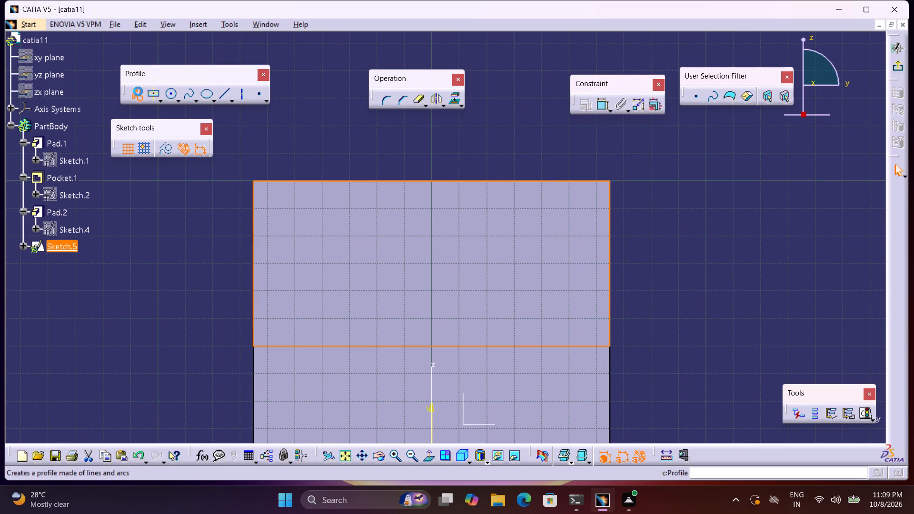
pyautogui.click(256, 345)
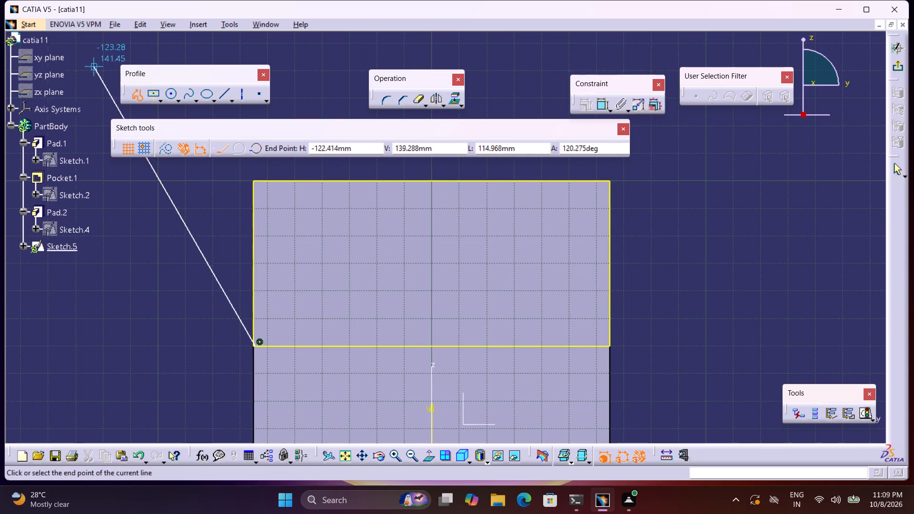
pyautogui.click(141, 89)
# Sketch a closed triangular profile along the face's negative H edge, full face height and about 25 mm wide at the top edge.
pyautogui.click(136, 91)
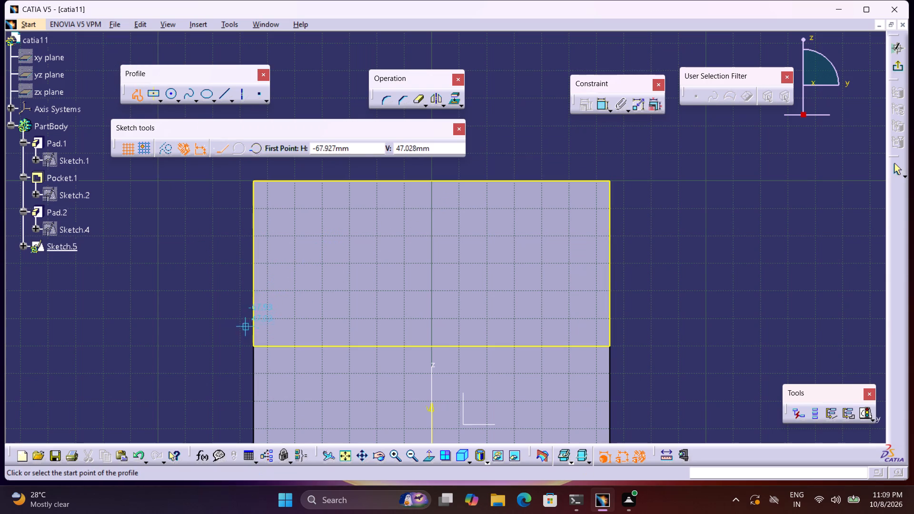
pyautogui.click(254, 346)
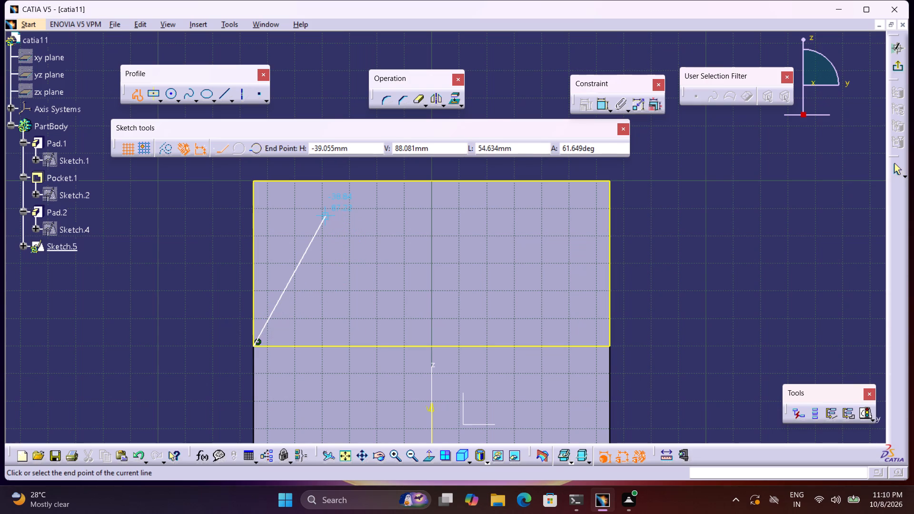
pyautogui.click(322, 180)
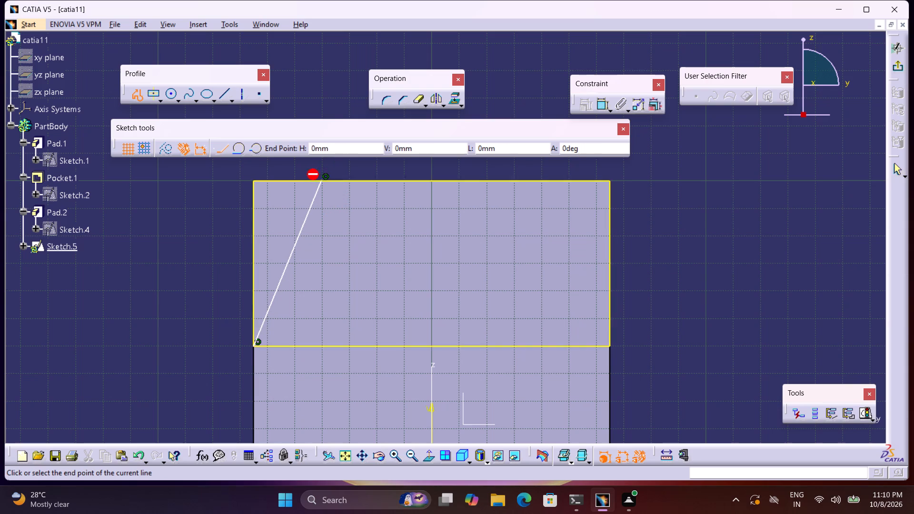
pyautogui.click(253, 180)
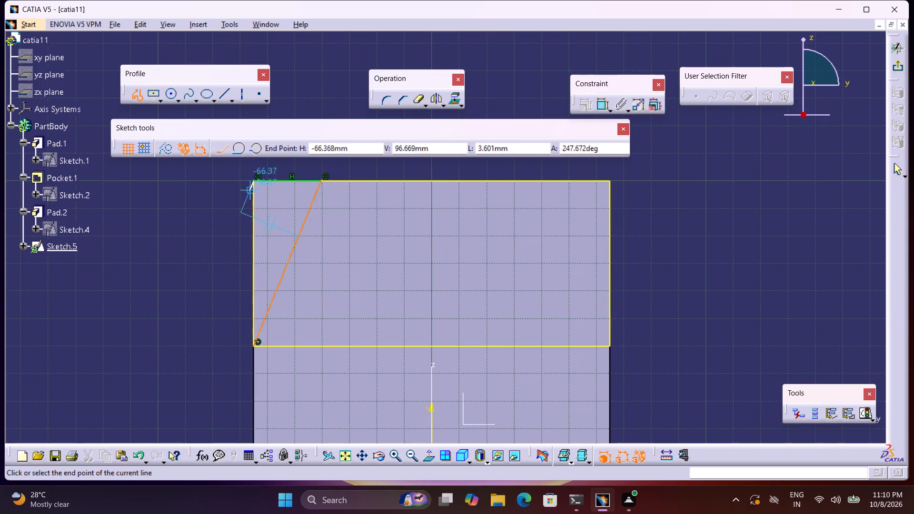
pyautogui.click(252, 346)
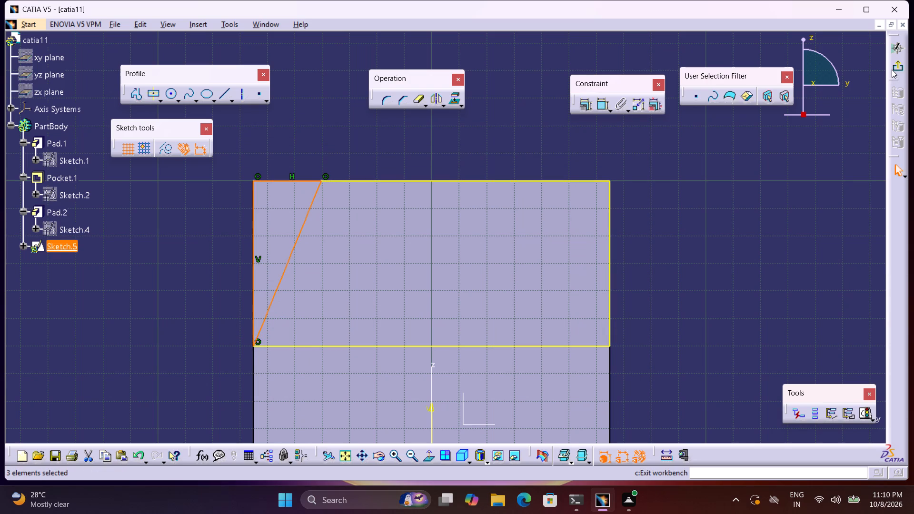
# Mirror the triangle about the sketch's vertical axis and exit the sketch.
pyautogui.click(433, 101)
pyautogui.click(431, 374)
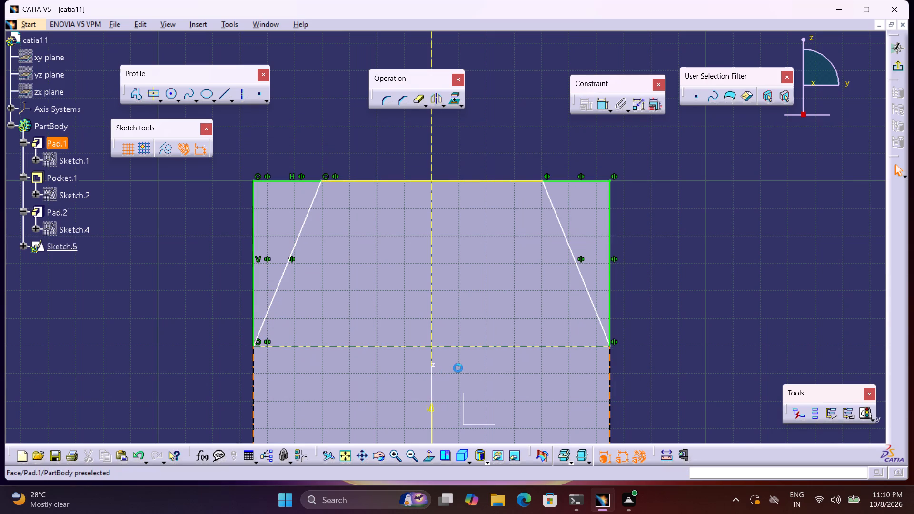
pyautogui.click(899, 66)
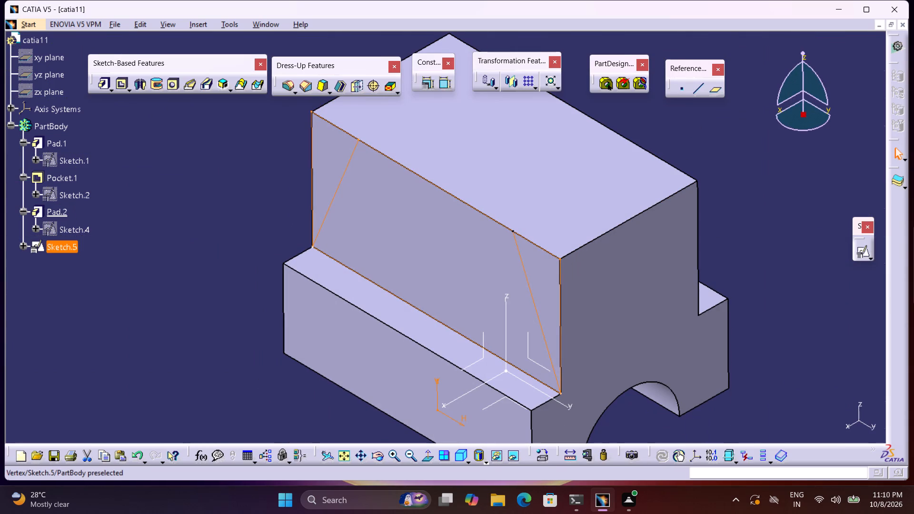
# Reopen the side face sketch and delete the projected face outline, keeping the two triangles.
pyautogui.doubleClick(512, 232)
pyautogui.click(480, 178)
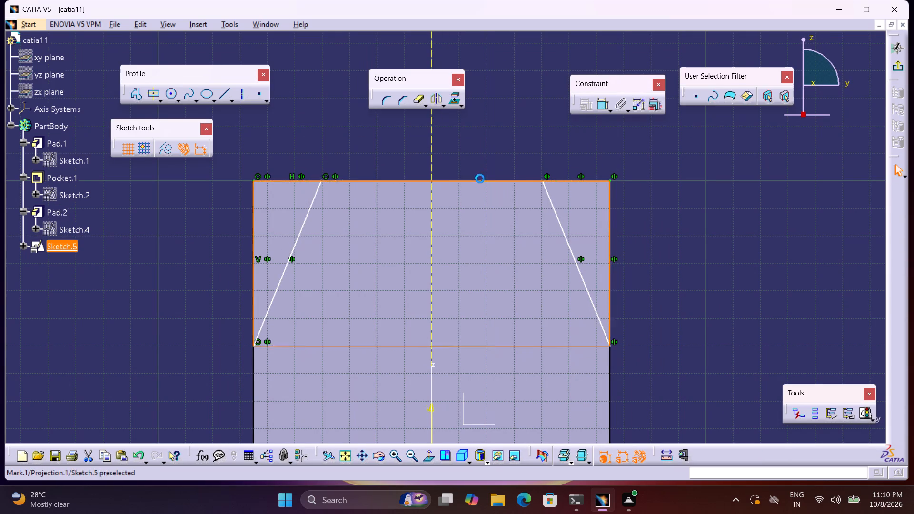
pyautogui.press('Delete')
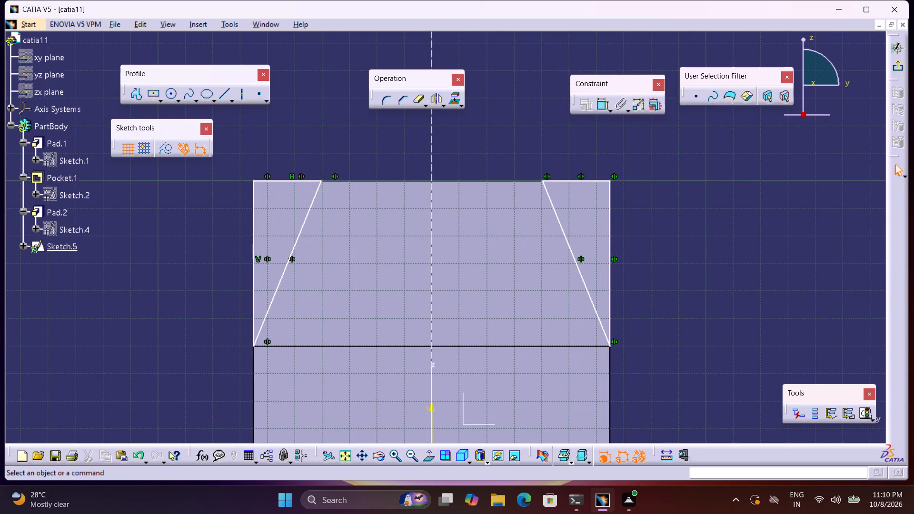
# Exit the sketch and cut both triangular profiles through the upper pad with a Pocket limited Up to next.
pyautogui.click(898, 70)
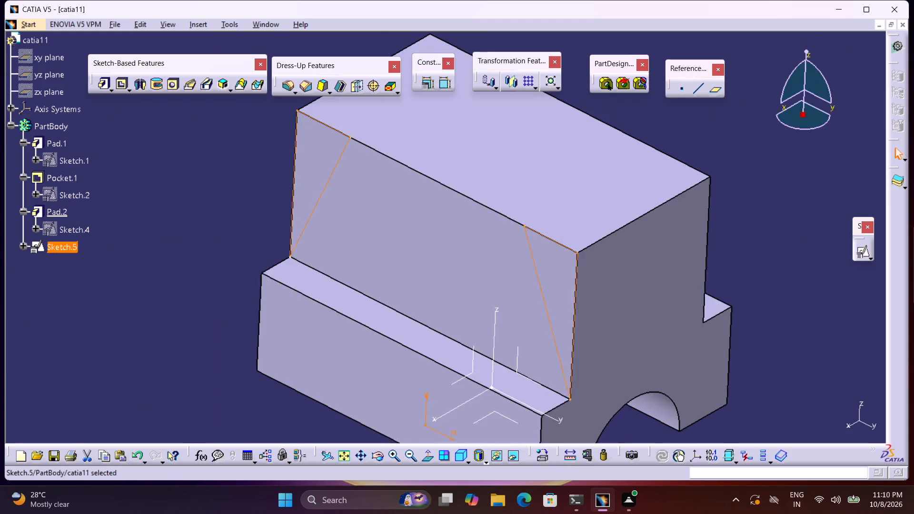
pyautogui.click(122, 83)
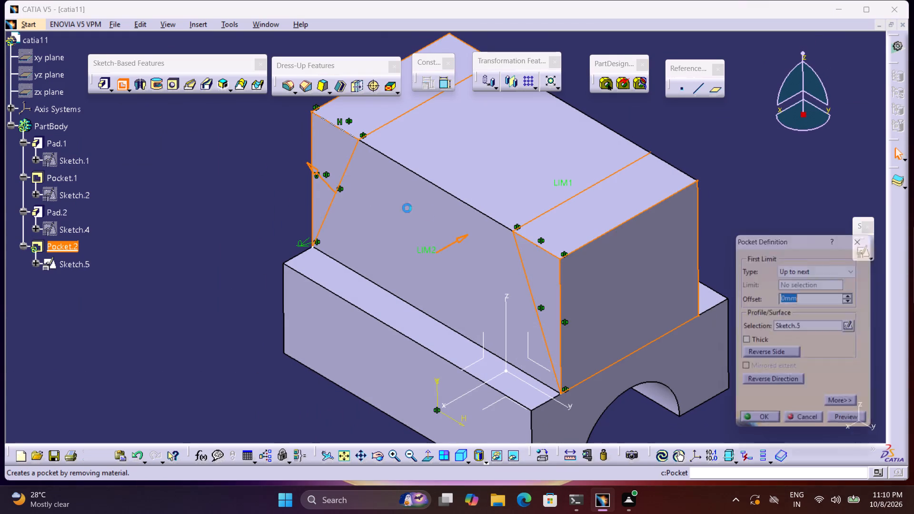
pyautogui.click(801, 267)
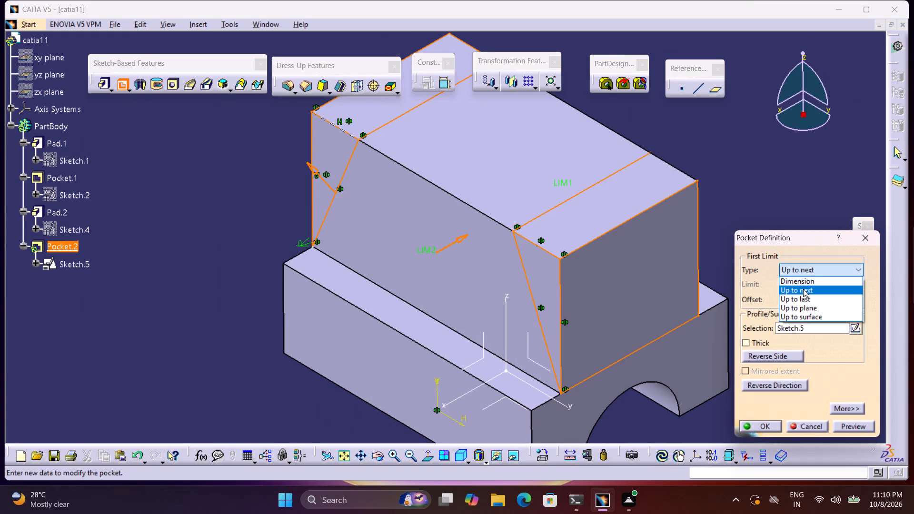
pyautogui.click(803, 289)
pyautogui.click(766, 423)
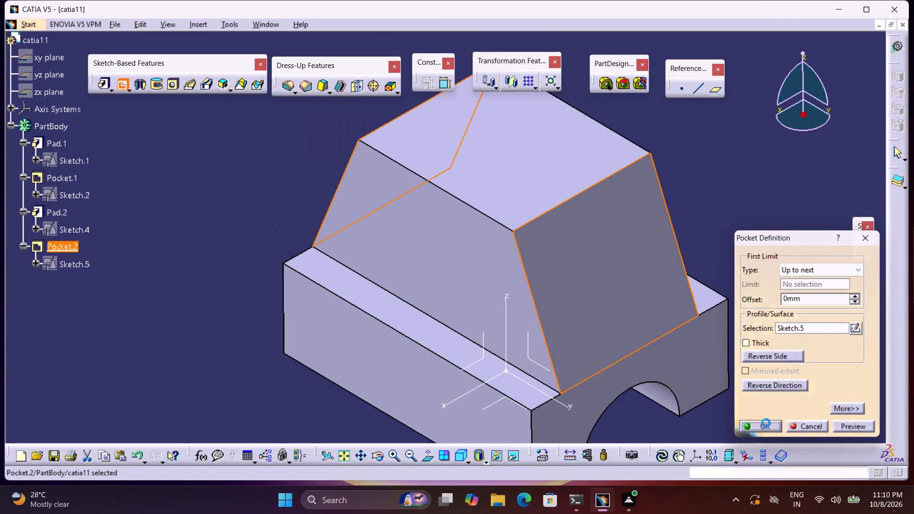
pyautogui.click(751, 224)
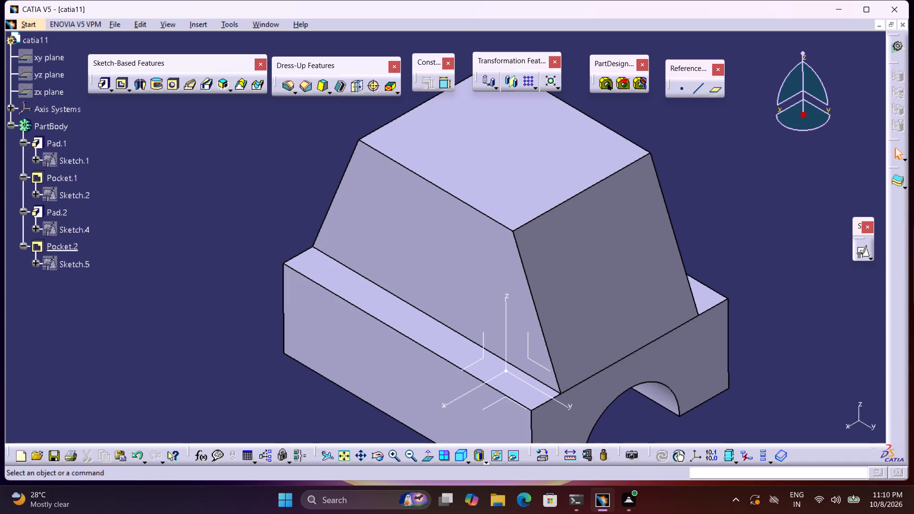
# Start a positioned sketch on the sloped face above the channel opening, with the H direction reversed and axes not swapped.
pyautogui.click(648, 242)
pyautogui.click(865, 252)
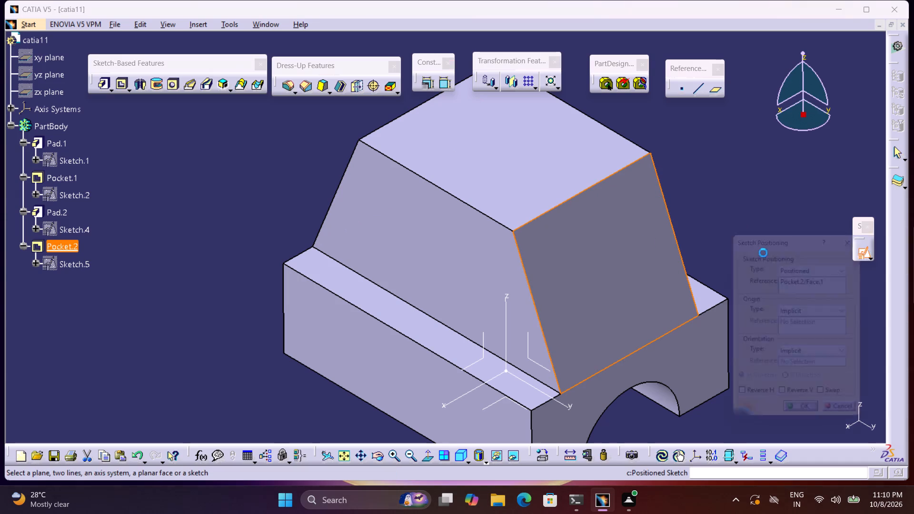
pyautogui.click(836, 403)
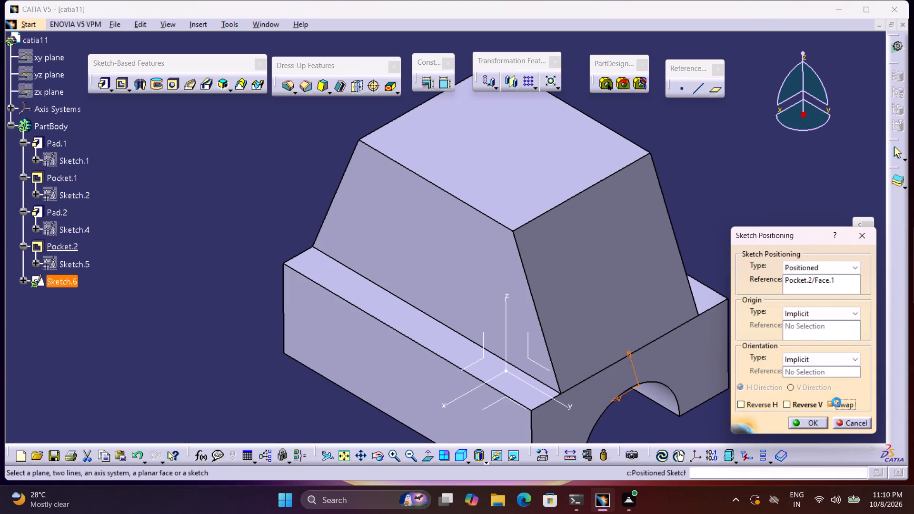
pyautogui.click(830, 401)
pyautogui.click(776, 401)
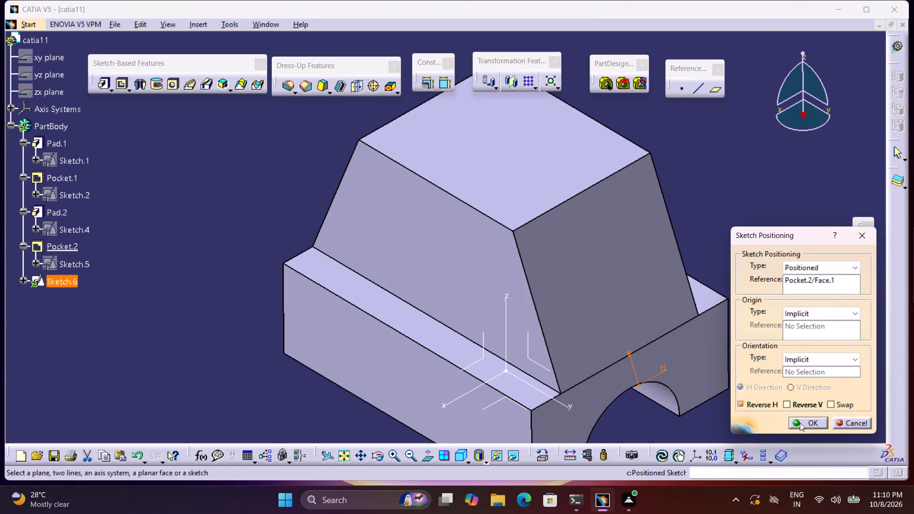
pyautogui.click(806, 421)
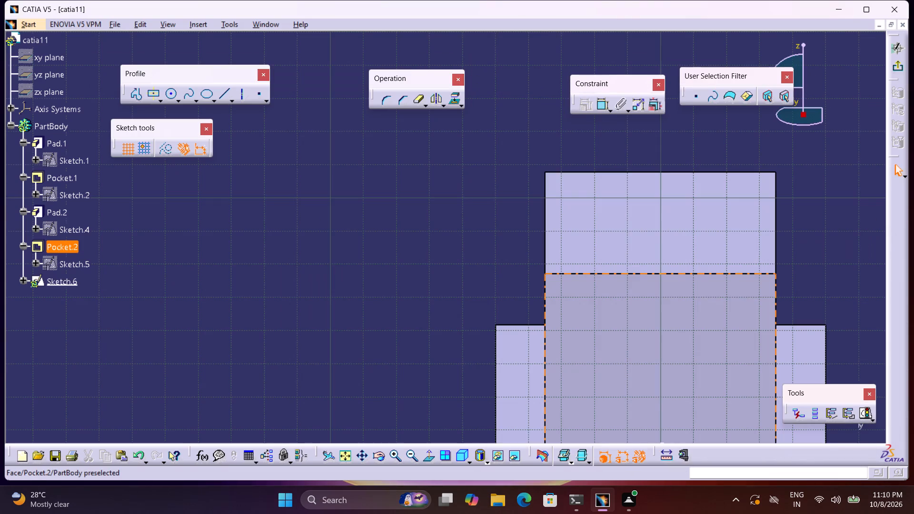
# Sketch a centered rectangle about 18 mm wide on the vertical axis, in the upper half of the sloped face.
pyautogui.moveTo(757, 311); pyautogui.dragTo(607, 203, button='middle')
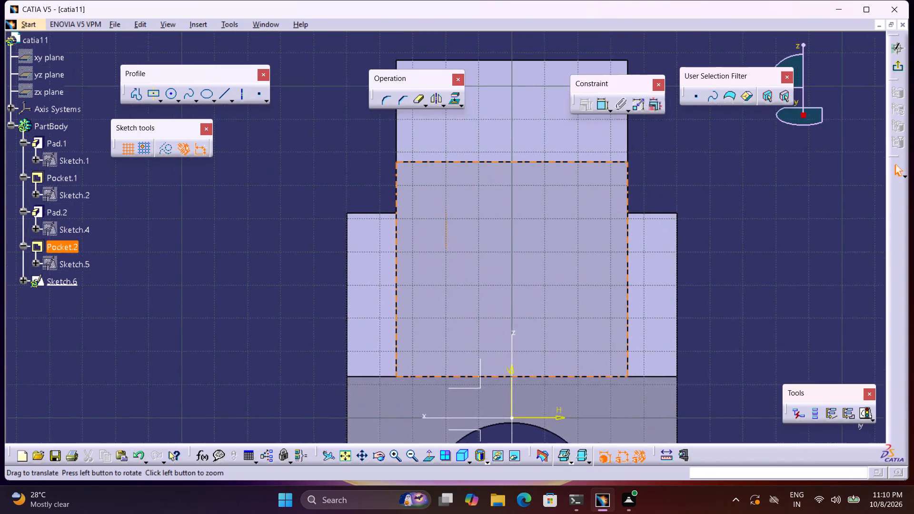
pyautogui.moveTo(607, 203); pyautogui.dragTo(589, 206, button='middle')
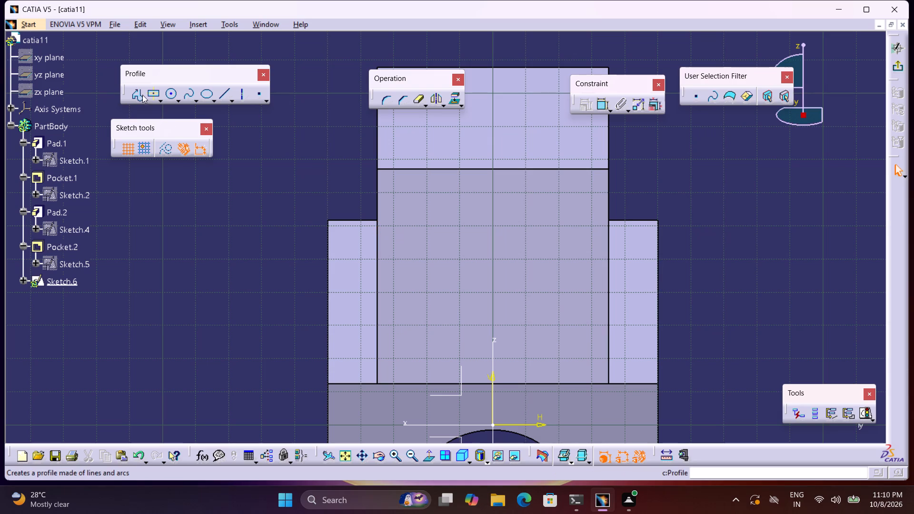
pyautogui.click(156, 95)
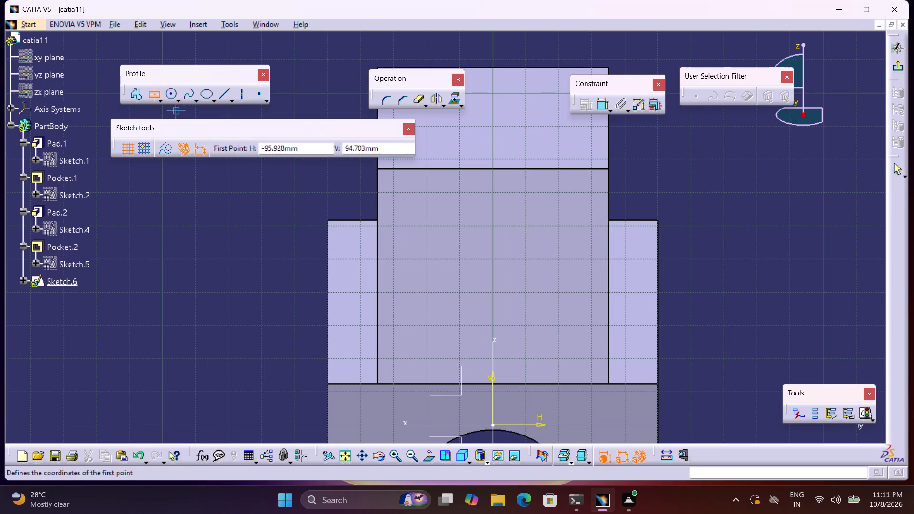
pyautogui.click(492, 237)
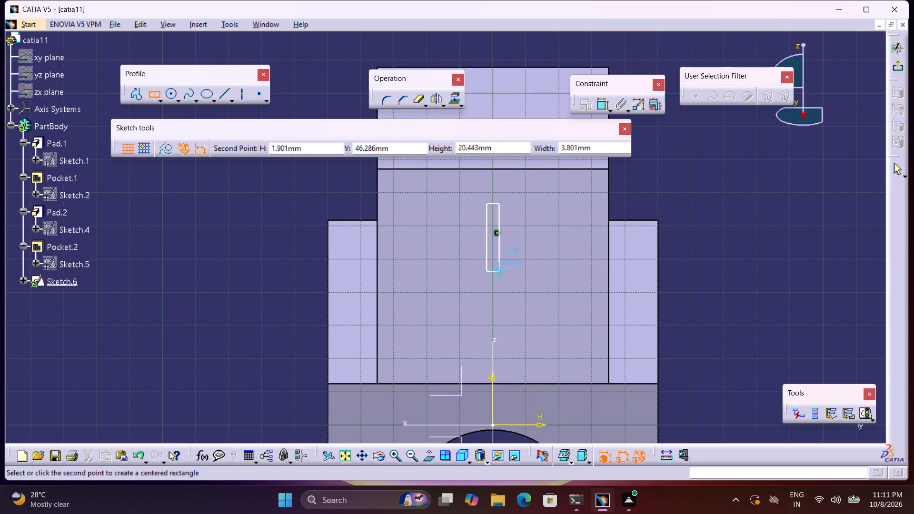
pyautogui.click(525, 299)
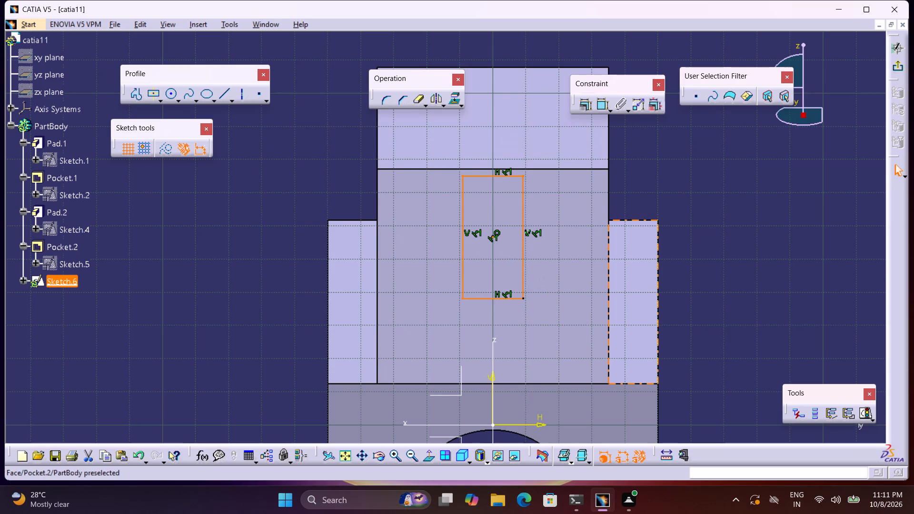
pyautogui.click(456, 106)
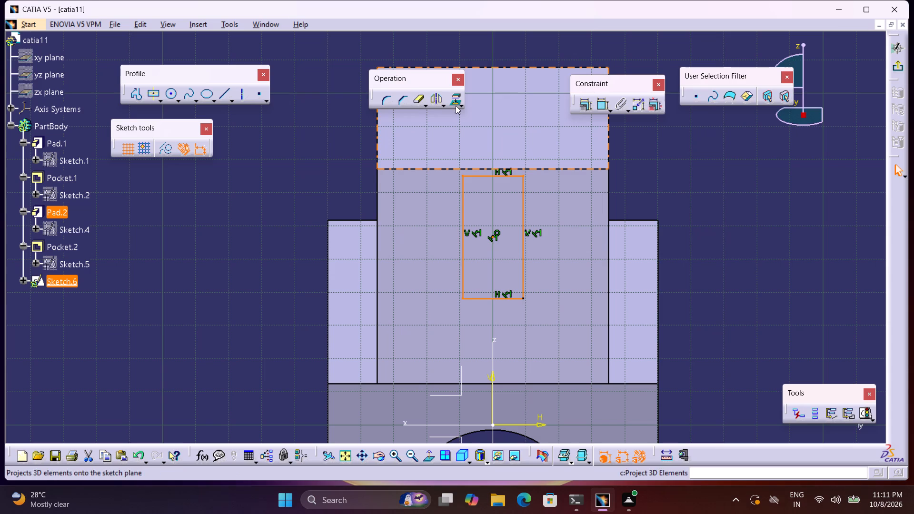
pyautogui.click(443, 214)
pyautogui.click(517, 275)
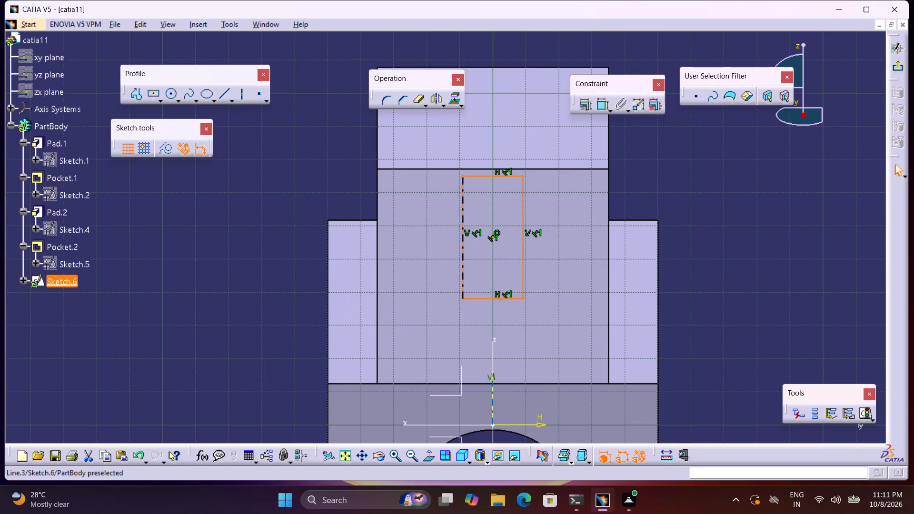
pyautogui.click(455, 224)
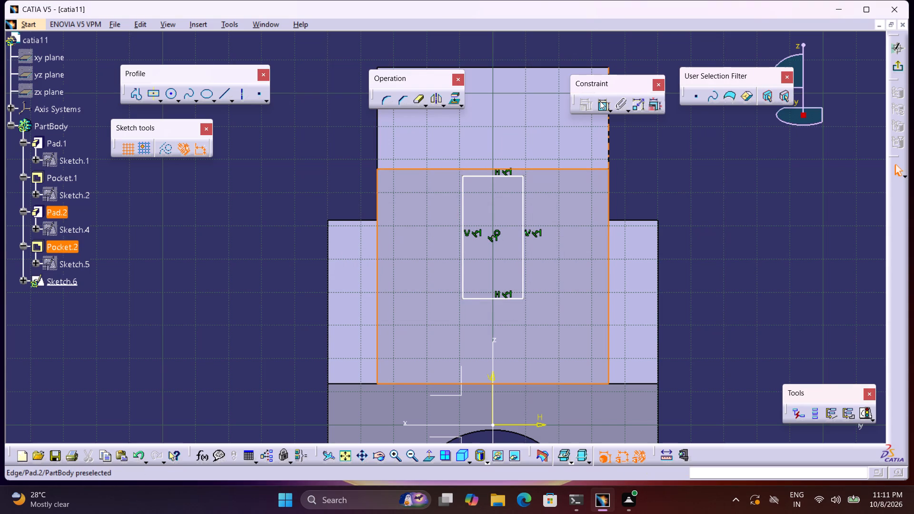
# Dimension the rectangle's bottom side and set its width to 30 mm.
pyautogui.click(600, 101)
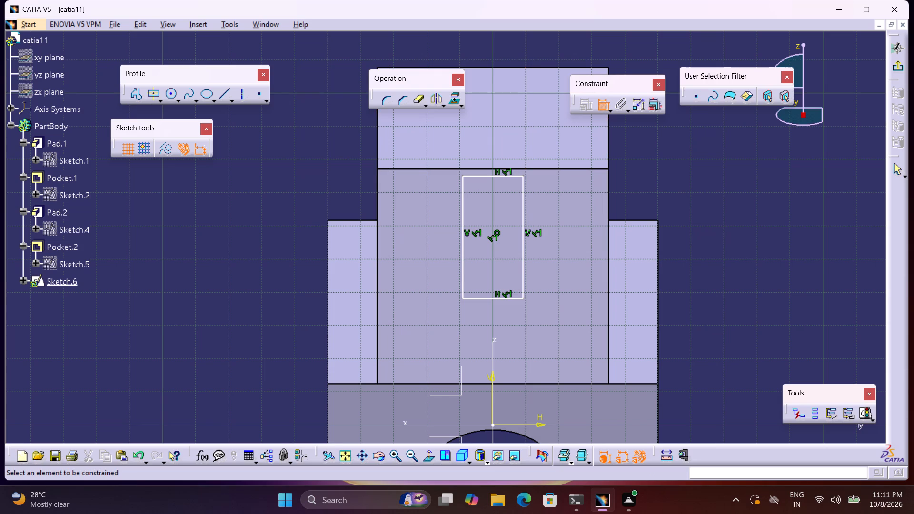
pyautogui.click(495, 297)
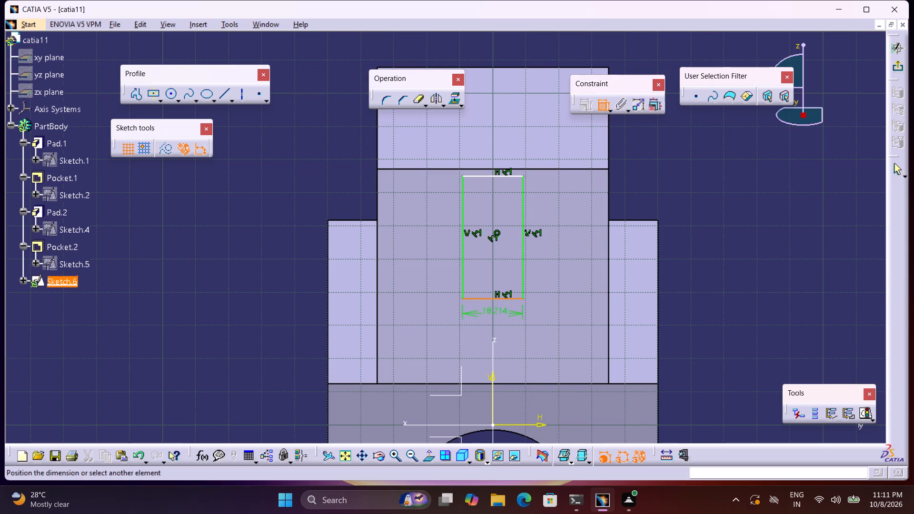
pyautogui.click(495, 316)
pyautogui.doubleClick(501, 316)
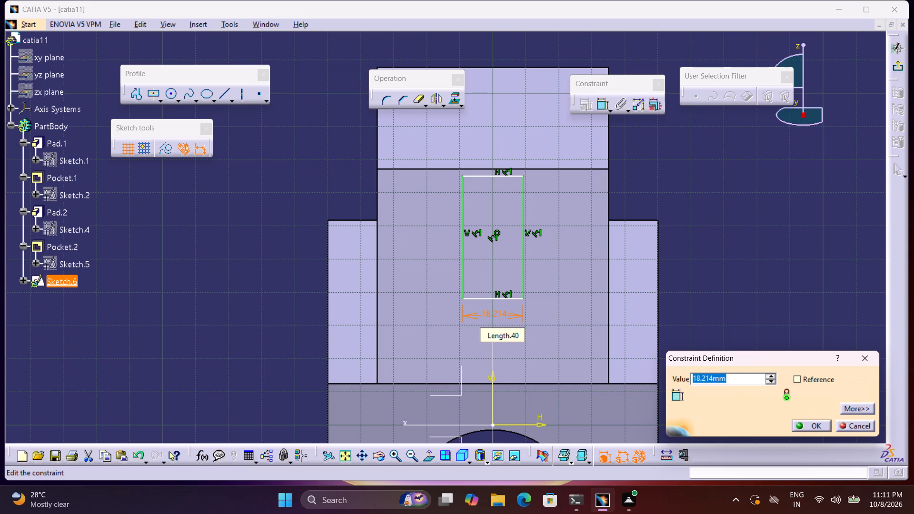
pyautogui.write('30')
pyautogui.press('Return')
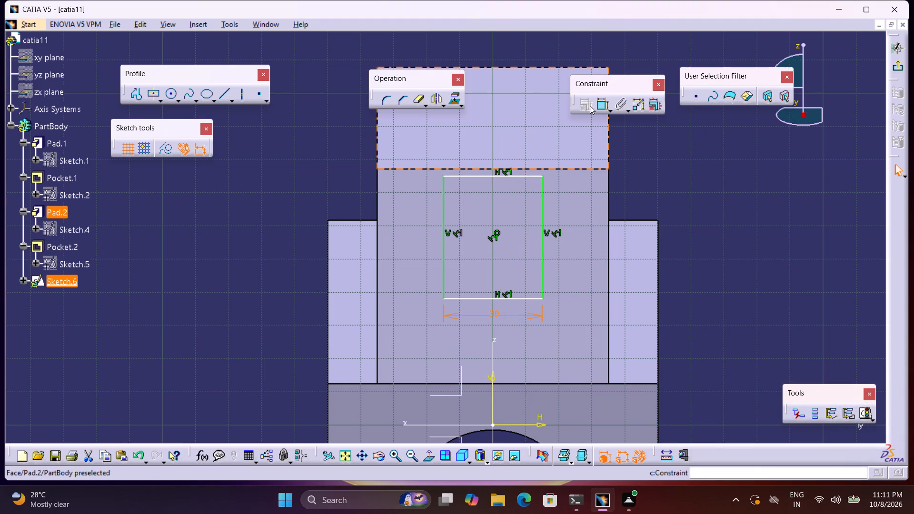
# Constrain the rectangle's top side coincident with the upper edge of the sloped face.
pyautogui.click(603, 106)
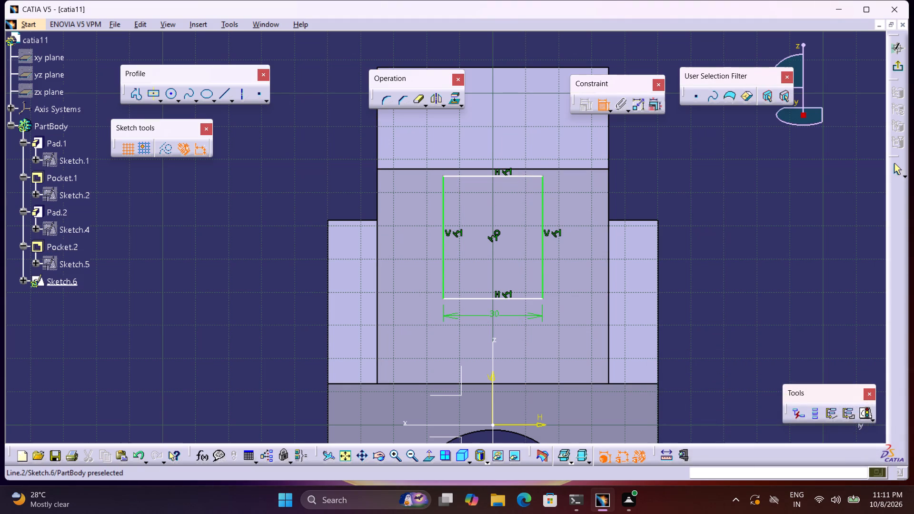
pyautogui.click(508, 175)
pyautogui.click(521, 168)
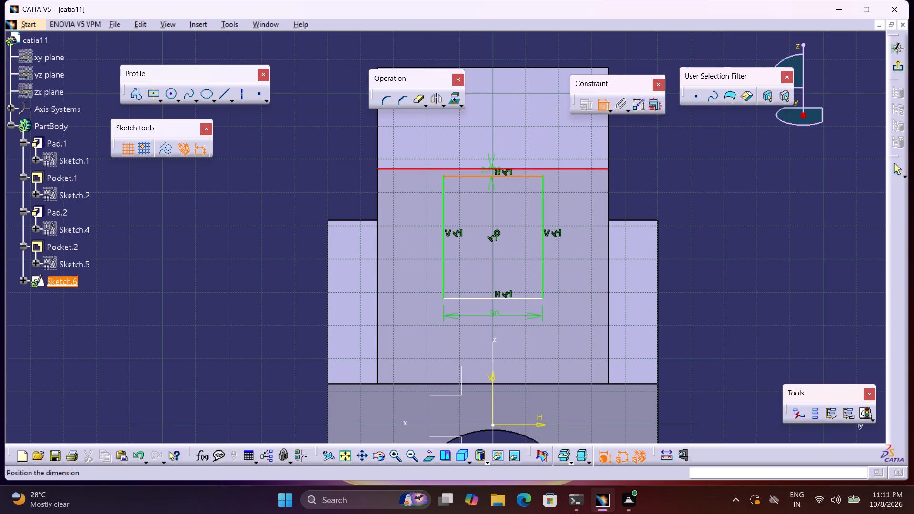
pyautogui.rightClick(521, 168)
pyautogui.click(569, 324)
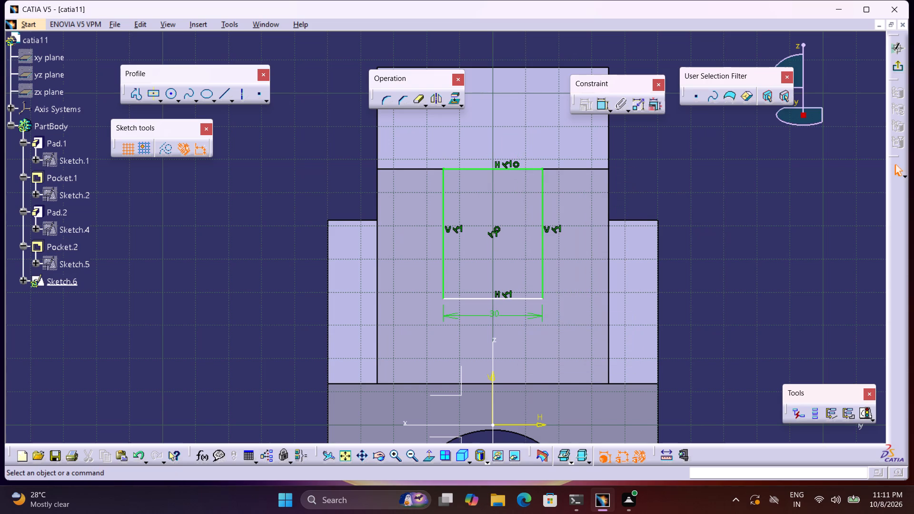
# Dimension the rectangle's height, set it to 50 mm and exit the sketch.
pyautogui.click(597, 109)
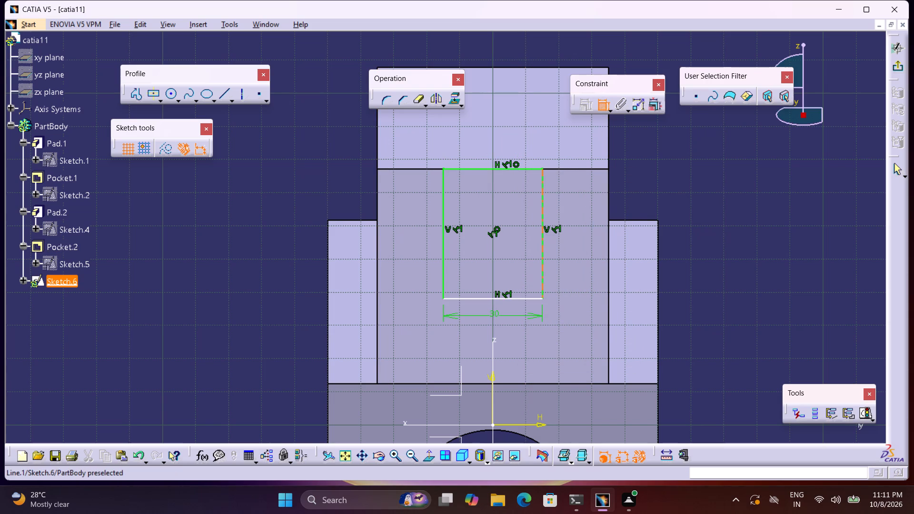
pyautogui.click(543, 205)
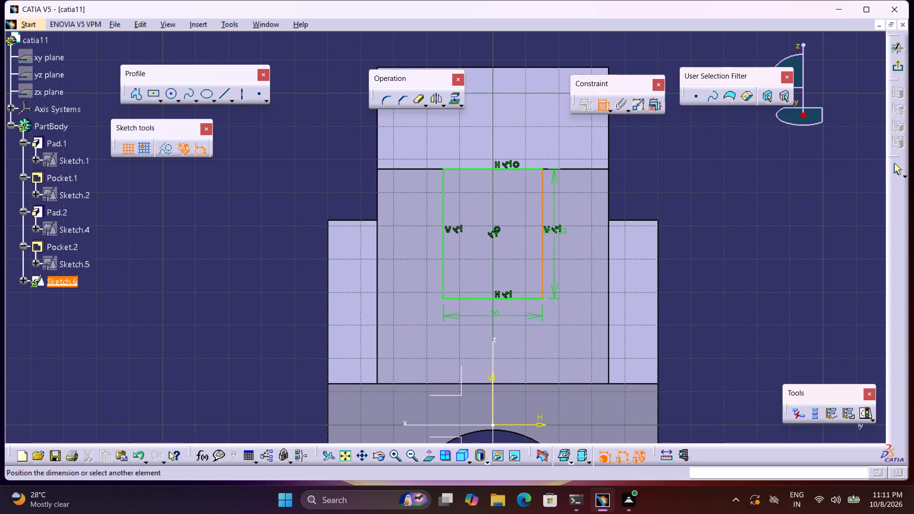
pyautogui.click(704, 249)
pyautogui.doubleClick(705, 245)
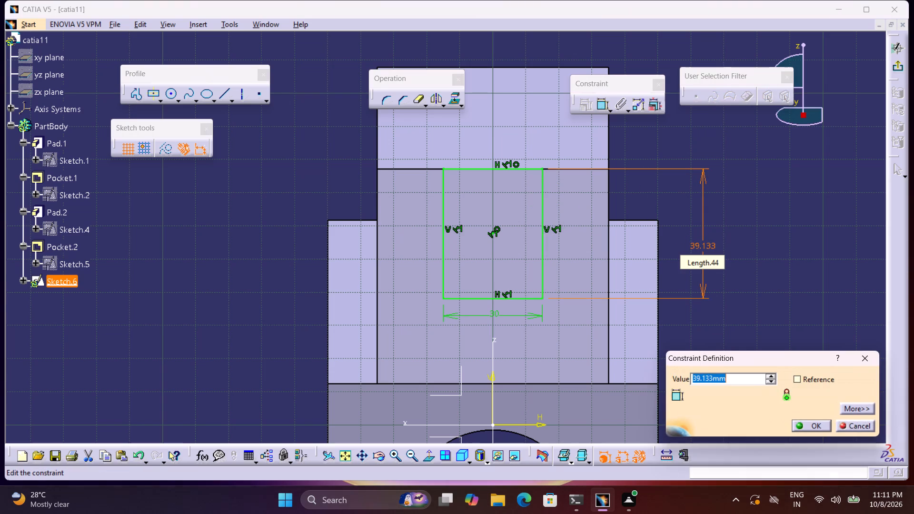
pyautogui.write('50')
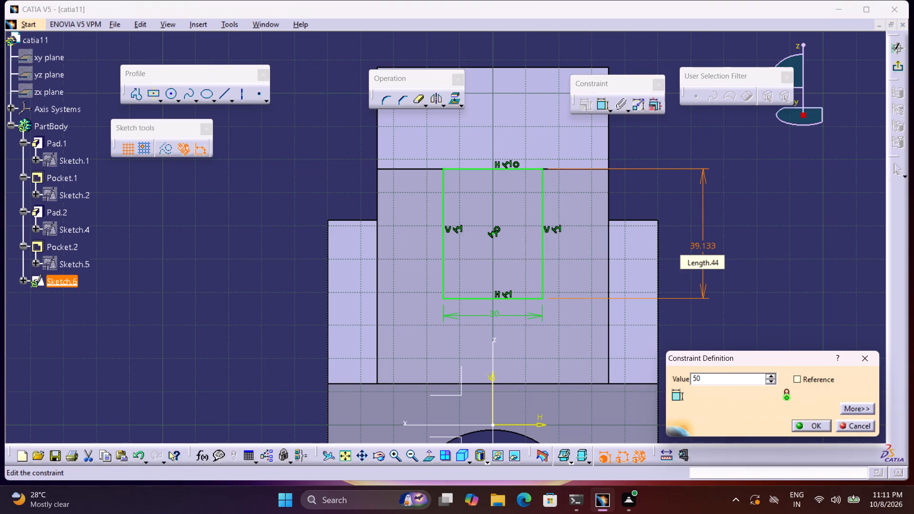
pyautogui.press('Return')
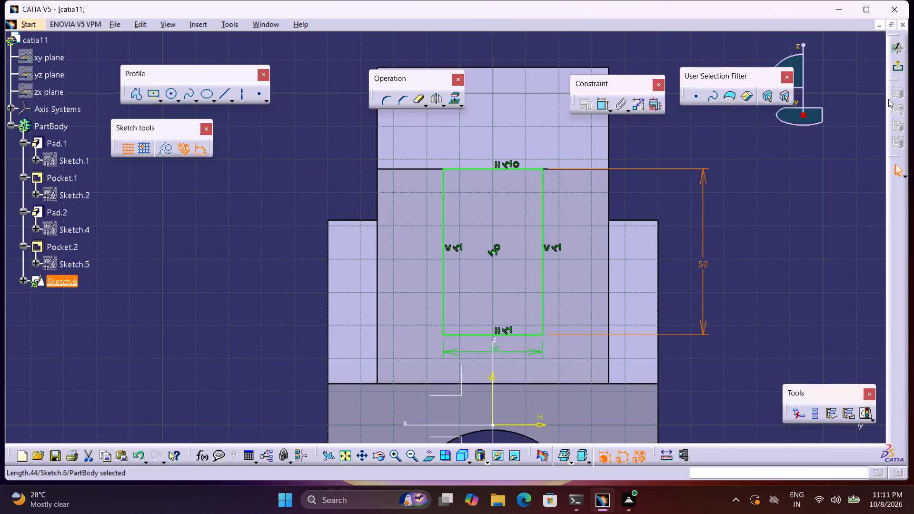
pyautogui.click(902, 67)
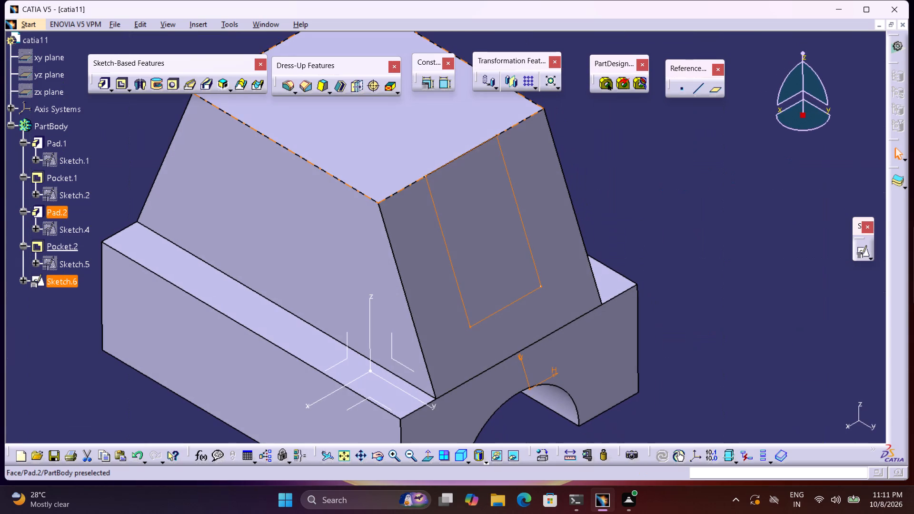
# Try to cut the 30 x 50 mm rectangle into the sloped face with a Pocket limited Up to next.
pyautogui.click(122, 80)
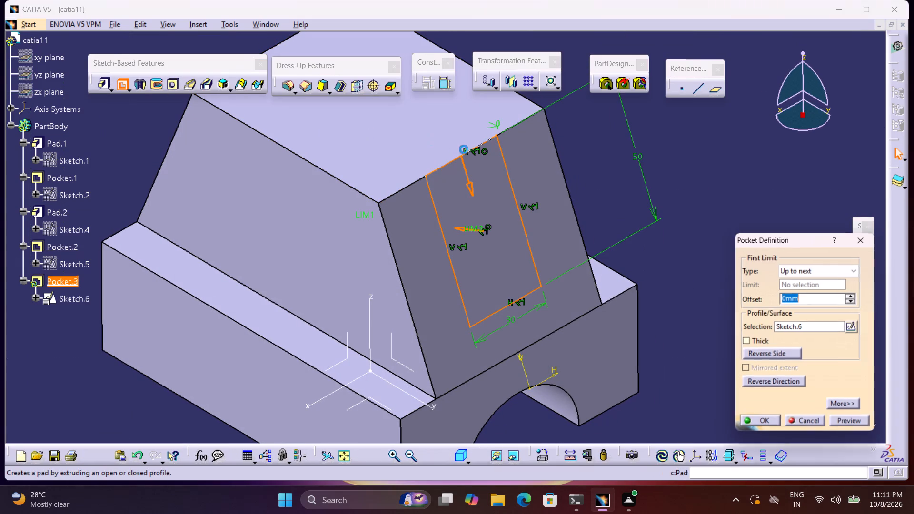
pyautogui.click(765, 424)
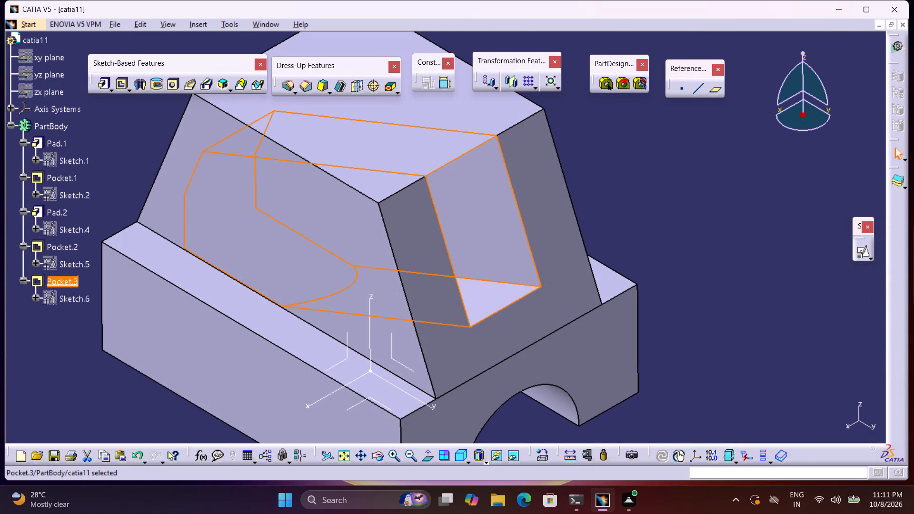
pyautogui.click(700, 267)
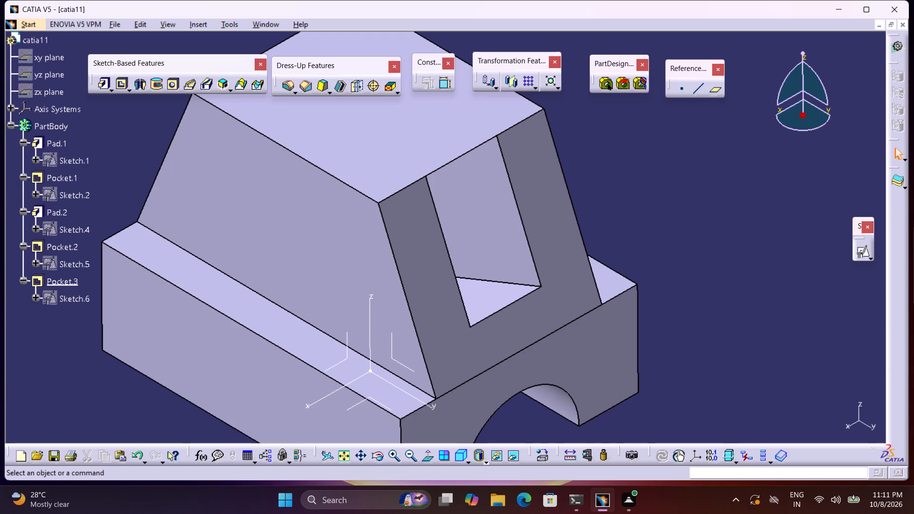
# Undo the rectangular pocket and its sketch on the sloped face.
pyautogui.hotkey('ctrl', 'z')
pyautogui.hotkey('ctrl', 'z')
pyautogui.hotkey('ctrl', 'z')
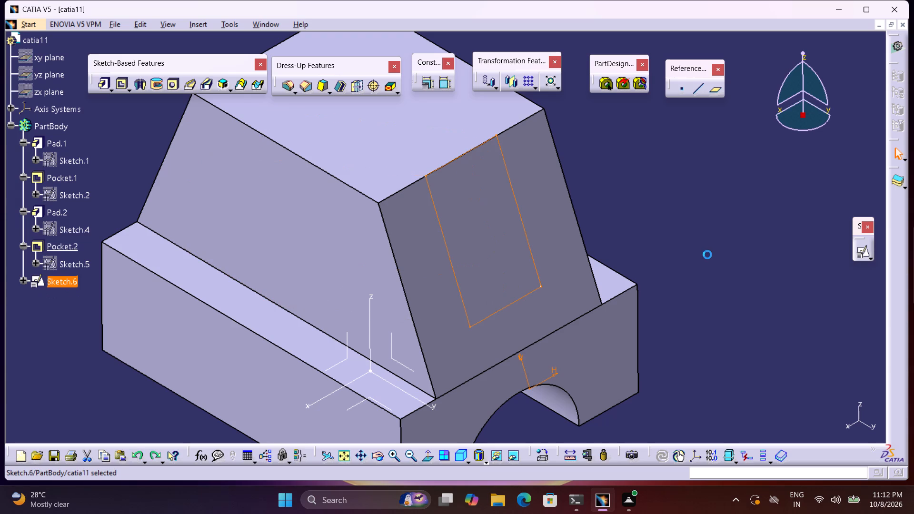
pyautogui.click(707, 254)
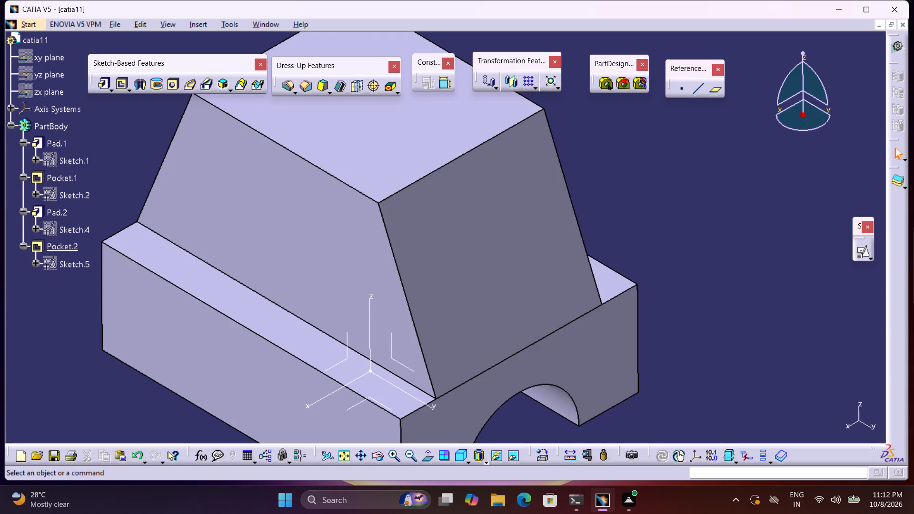
# Sketch a centered rectangle about 28 mm wide on the vertical axis, in a positioned sketch on the base block's front face with the channel.
pyautogui.click(864, 248)
pyautogui.click(601, 354)
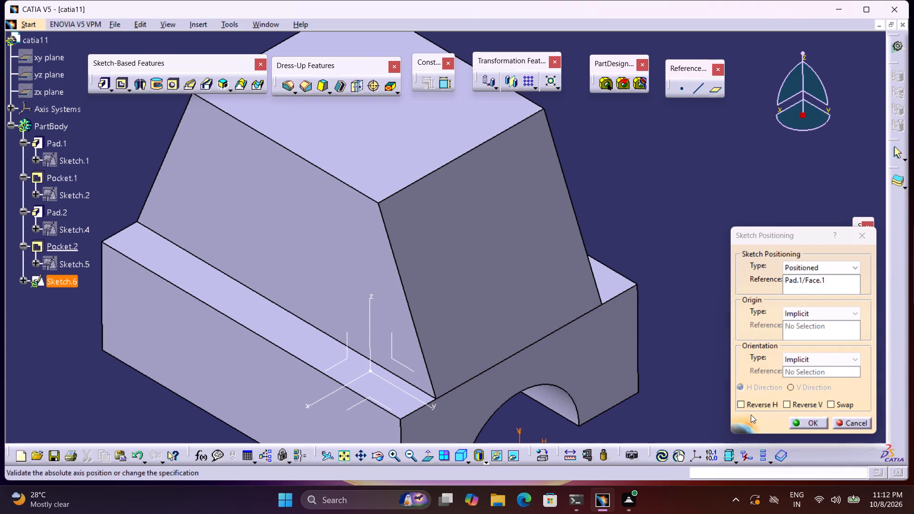
pyautogui.click(800, 424)
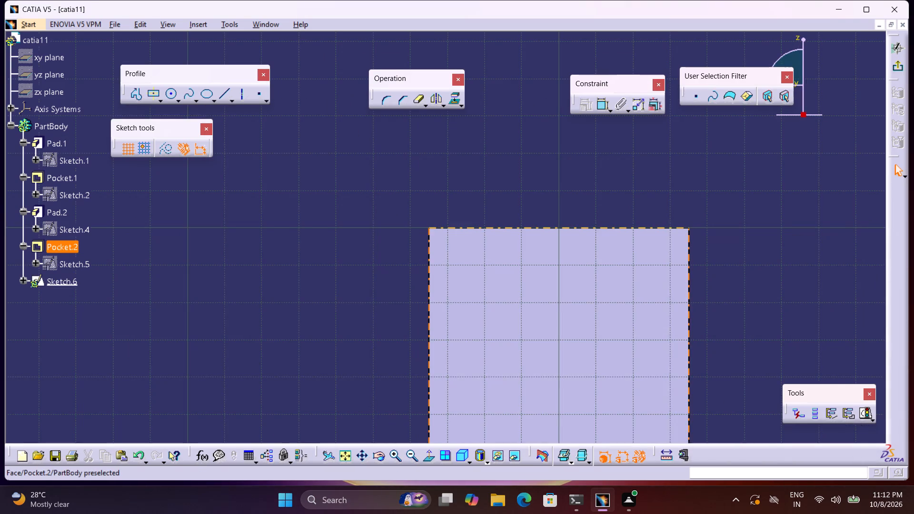
pyautogui.moveTo(553, 330); pyautogui.dragTo(479, 236, button='middle')
pyautogui.click(154, 94)
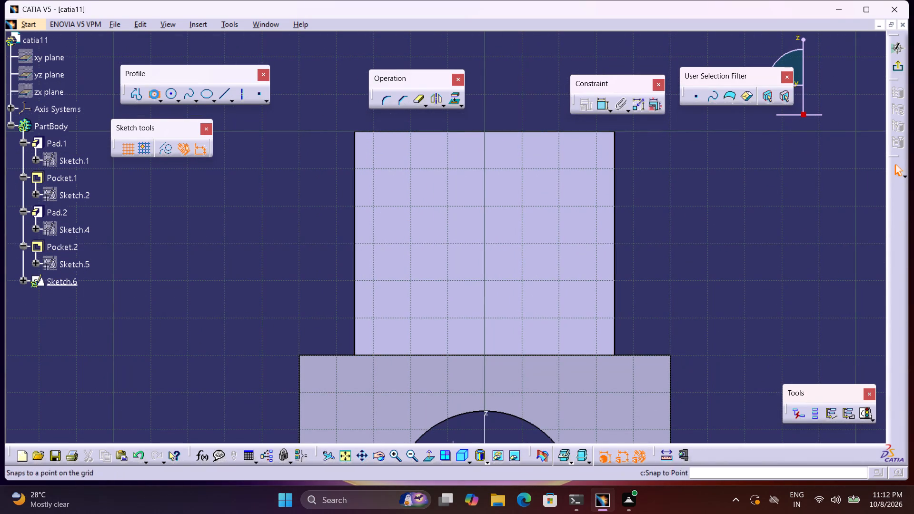
pyautogui.click(483, 193)
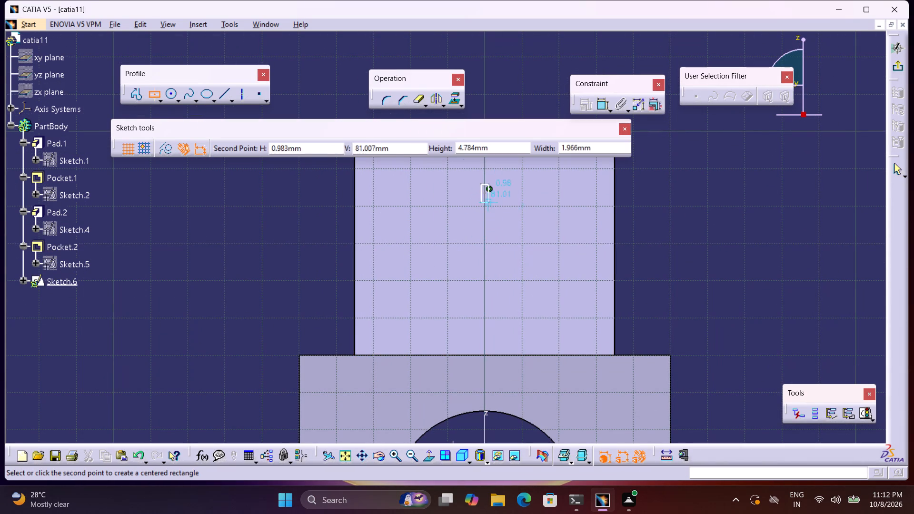
pyautogui.click(517, 254)
pyautogui.moveTo(678, 228); pyautogui.dragTo(683, 307, button='middle')
pyautogui.moveTo(521, 288); pyautogui.dragTo(542, 322)
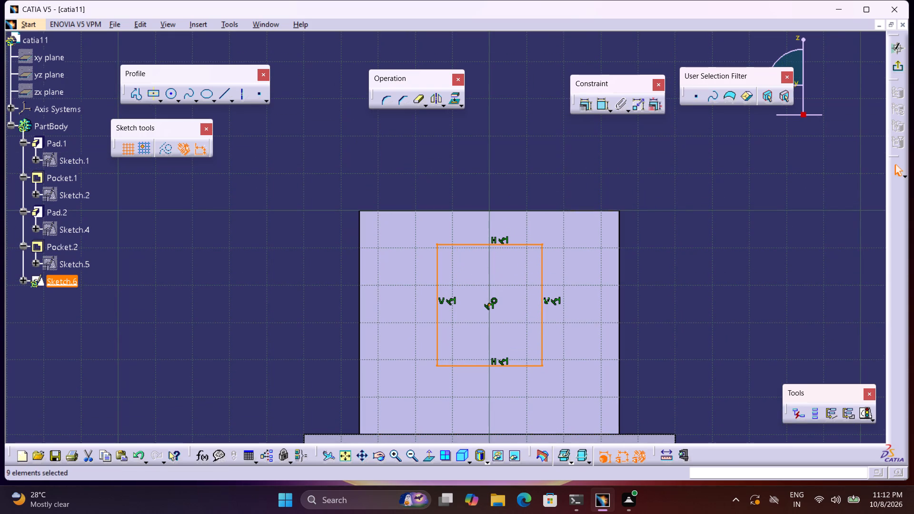
# Constrain the rectangle's top side coincident with the upper pad's top edge.
pyautogui.click(598, 109)
pyautogui.click(511, 245)
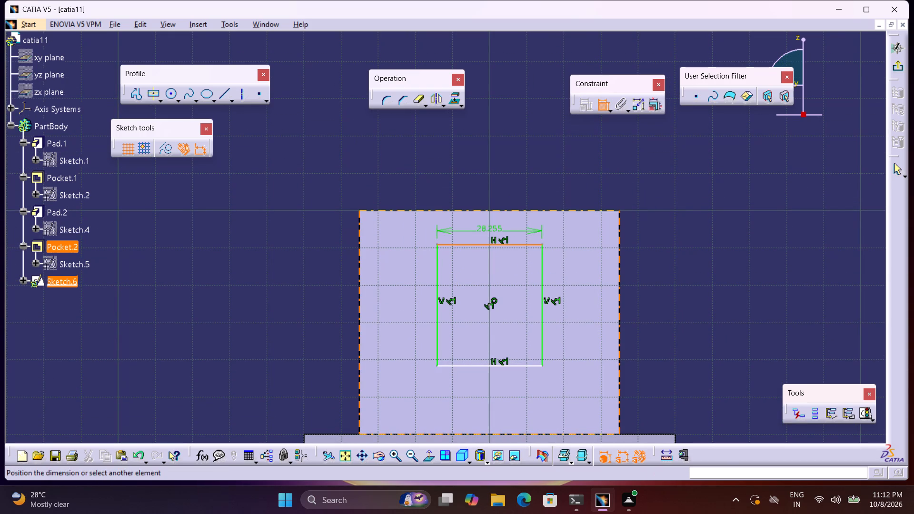
pyautogui.click(507, 210)
pyautogui.rightClick(508, 212)
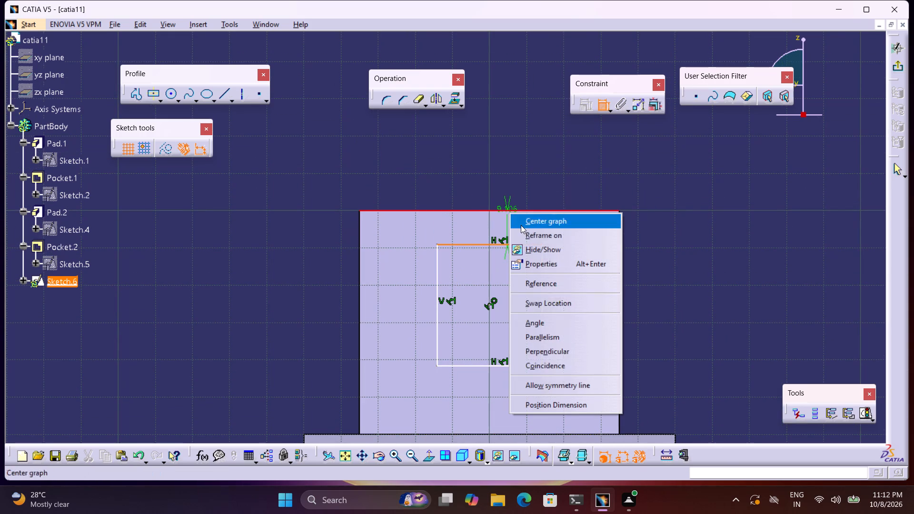
pyautogui.click(568, 366)
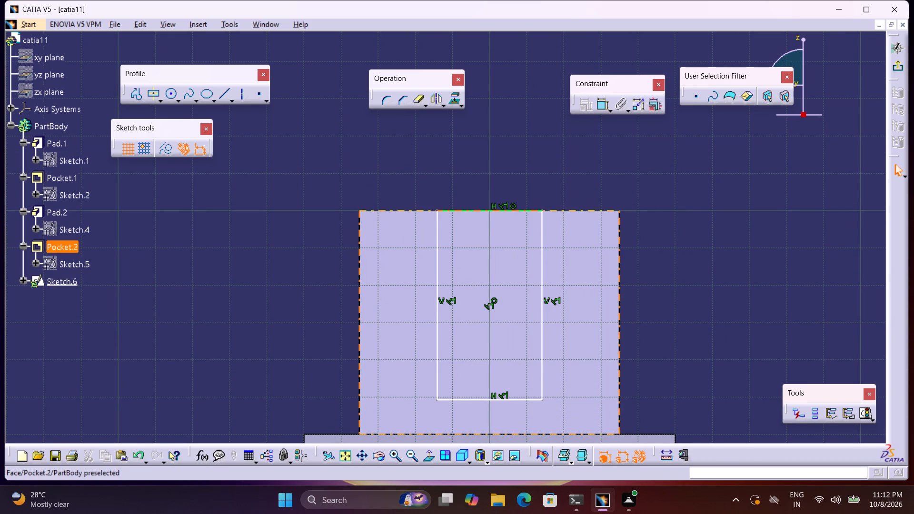
# Dimension the rectangle's height and set it to 50 mm.
pyautogui.doubleClick(603, 100)
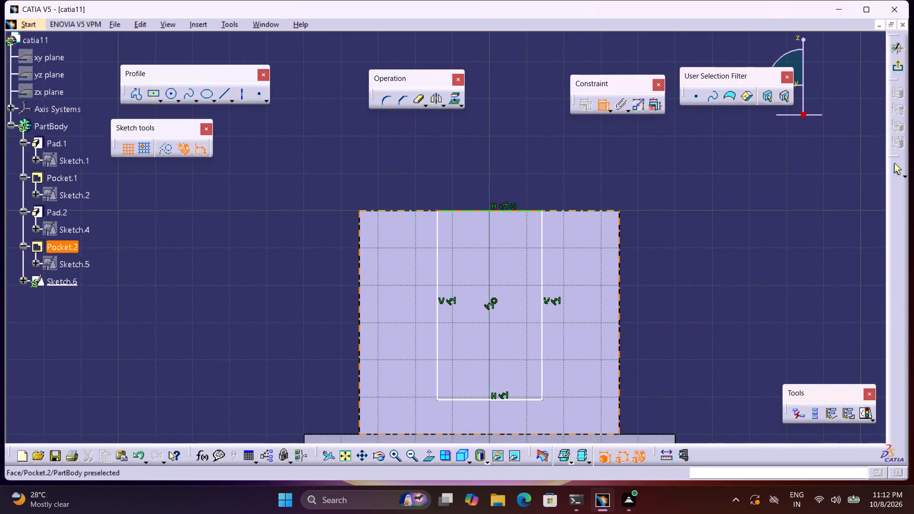
pyautogui.click(543, 277)
pyautogui.click(713, 309)
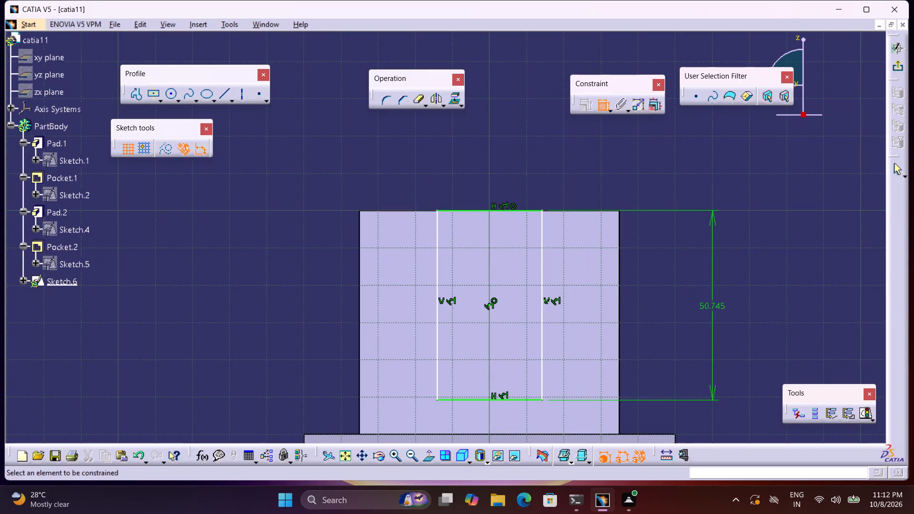
pyautogui.doubleClick(714, 303)
pyautogui.press('5')
pyautogui.press('0')
pyautogui.press('Return')
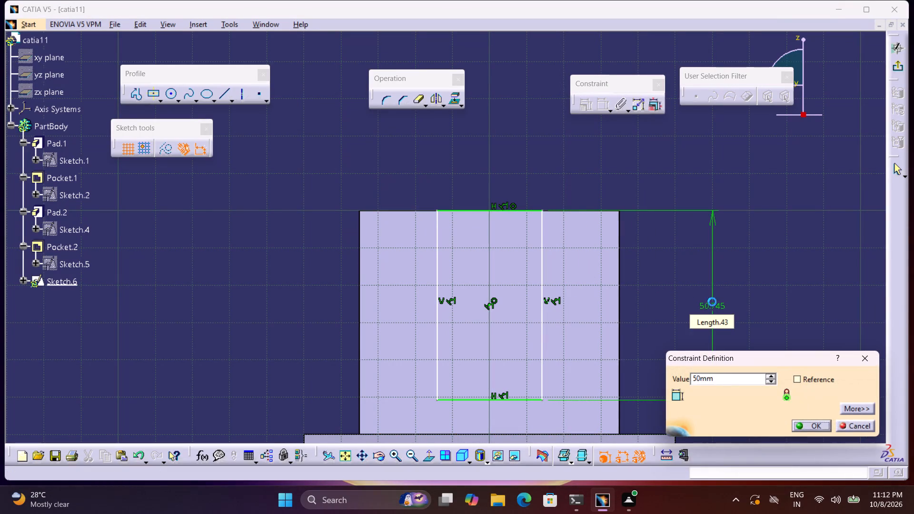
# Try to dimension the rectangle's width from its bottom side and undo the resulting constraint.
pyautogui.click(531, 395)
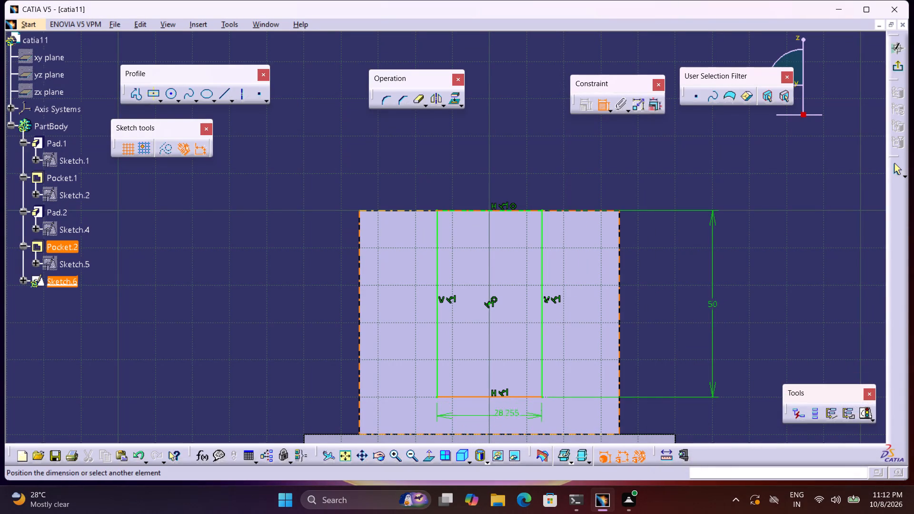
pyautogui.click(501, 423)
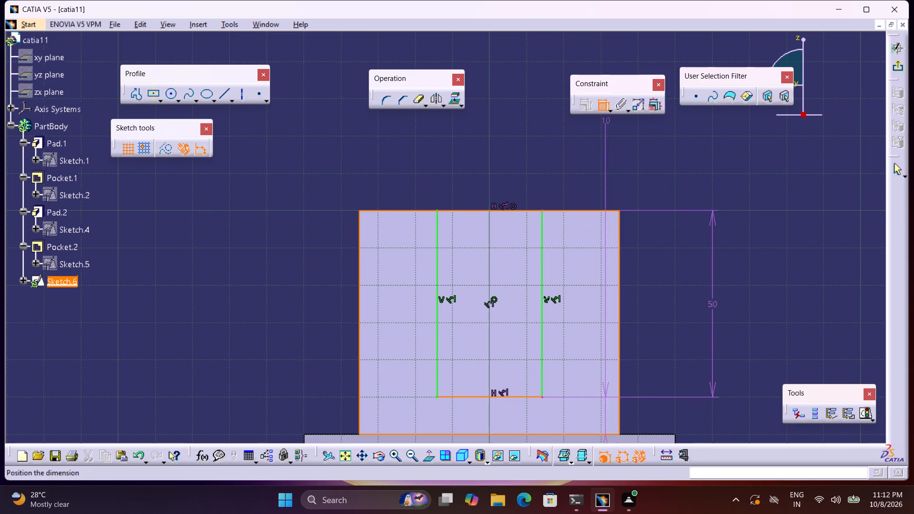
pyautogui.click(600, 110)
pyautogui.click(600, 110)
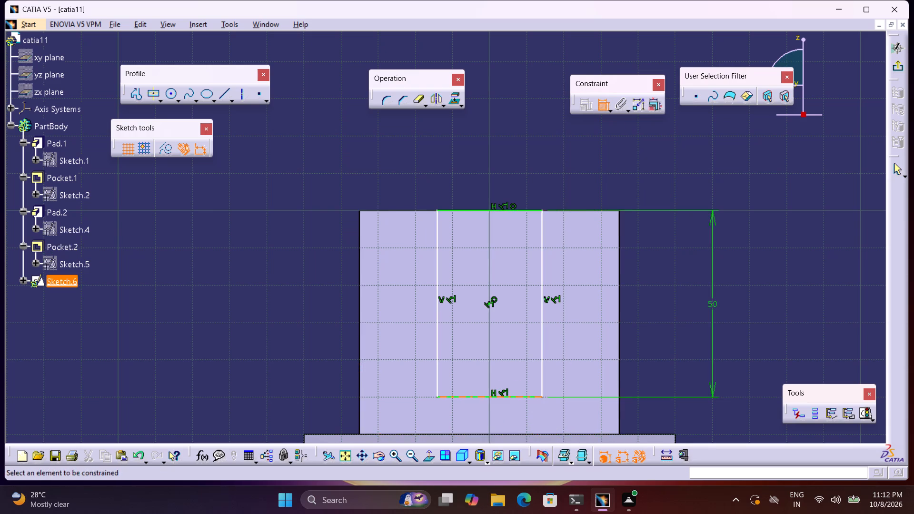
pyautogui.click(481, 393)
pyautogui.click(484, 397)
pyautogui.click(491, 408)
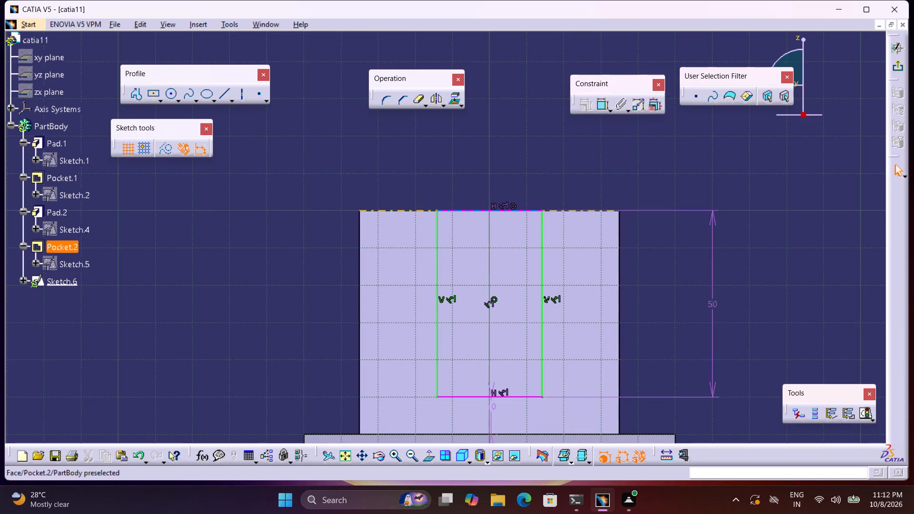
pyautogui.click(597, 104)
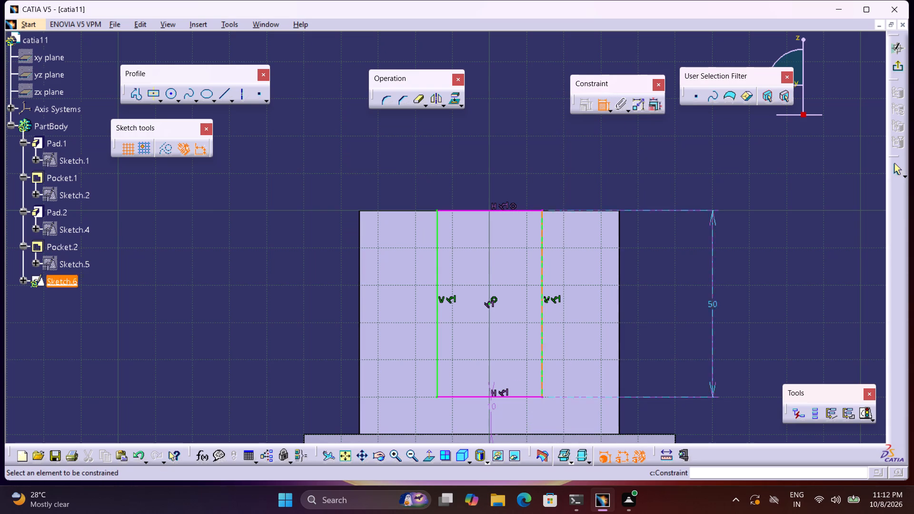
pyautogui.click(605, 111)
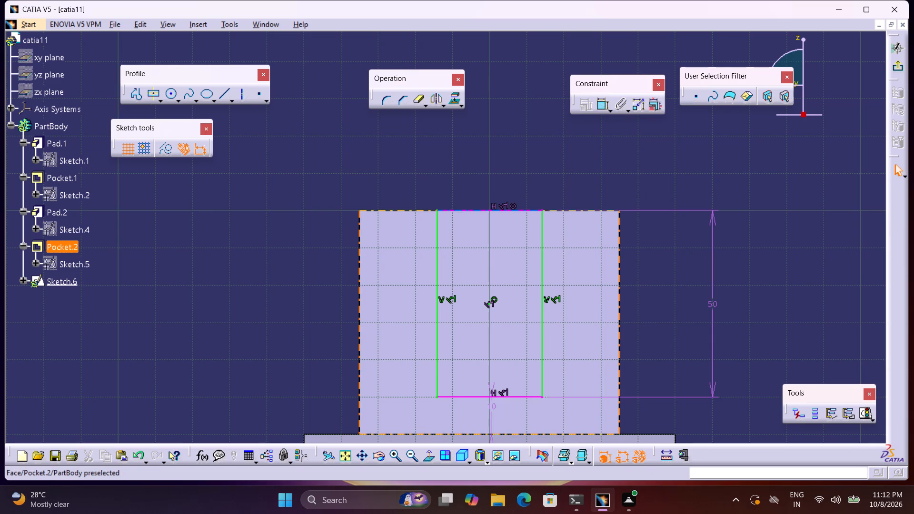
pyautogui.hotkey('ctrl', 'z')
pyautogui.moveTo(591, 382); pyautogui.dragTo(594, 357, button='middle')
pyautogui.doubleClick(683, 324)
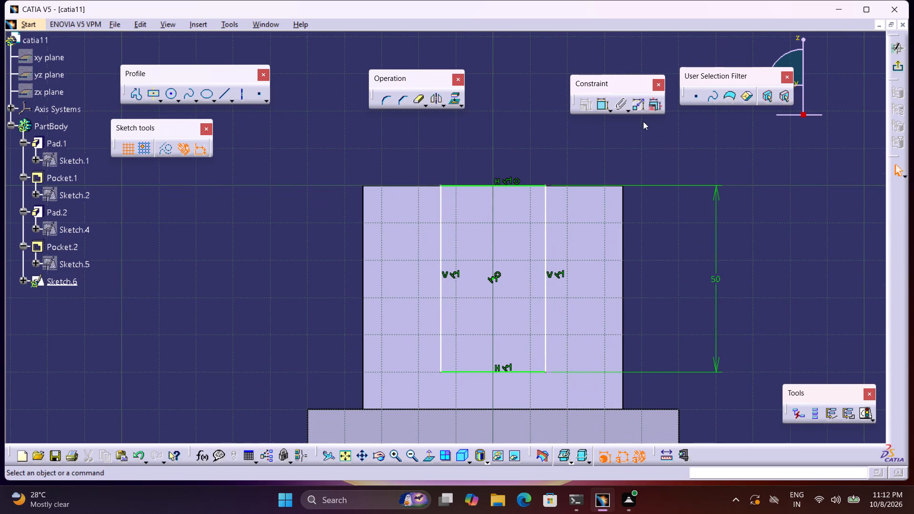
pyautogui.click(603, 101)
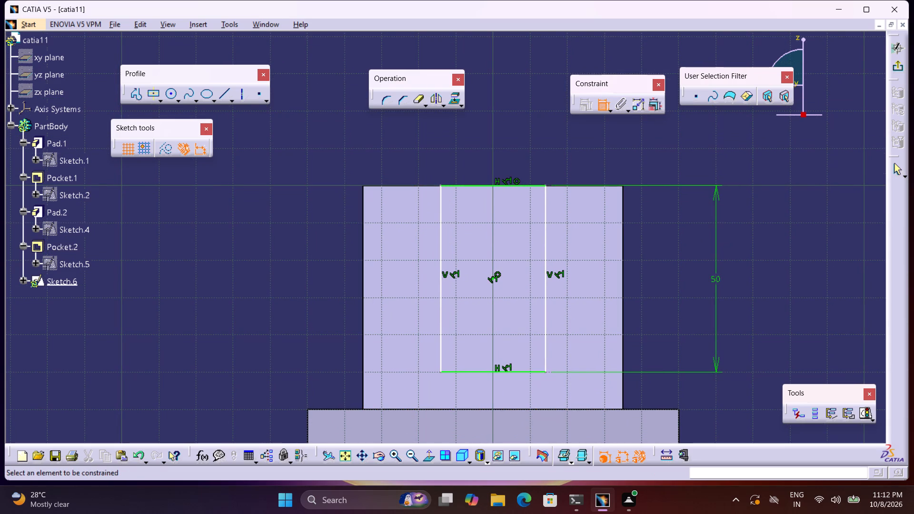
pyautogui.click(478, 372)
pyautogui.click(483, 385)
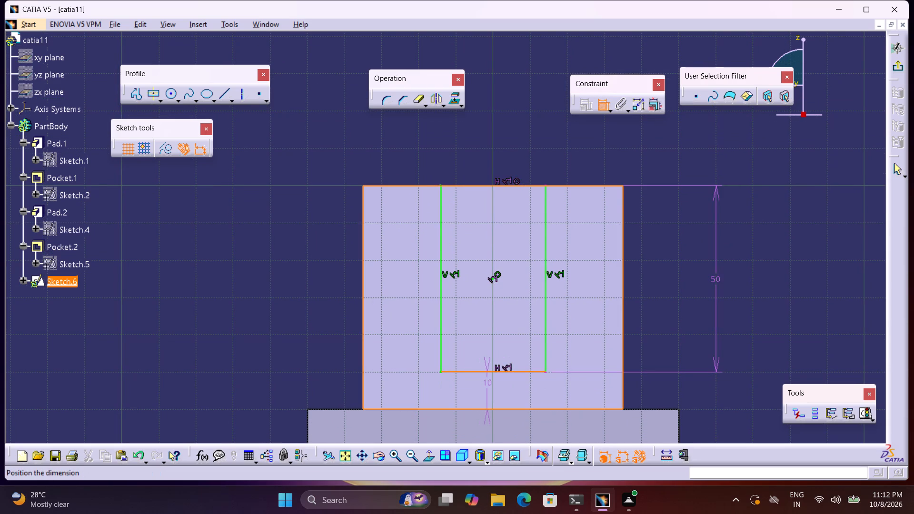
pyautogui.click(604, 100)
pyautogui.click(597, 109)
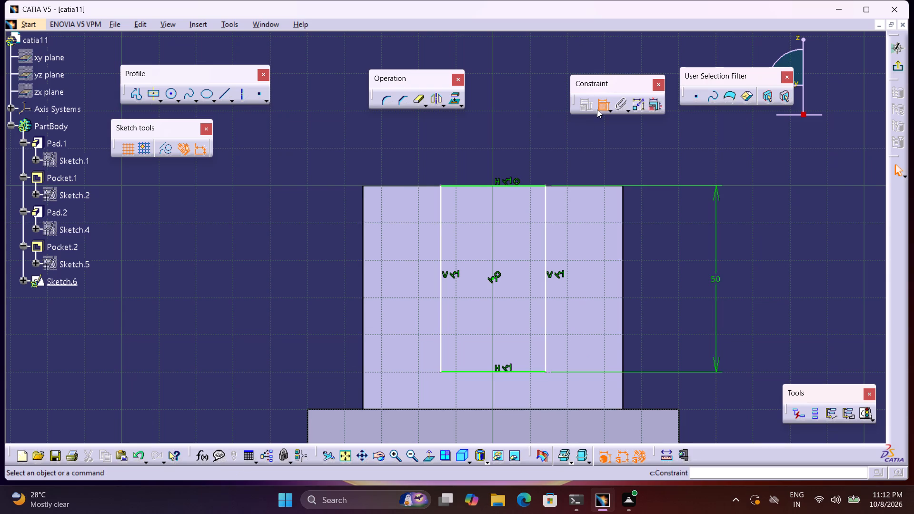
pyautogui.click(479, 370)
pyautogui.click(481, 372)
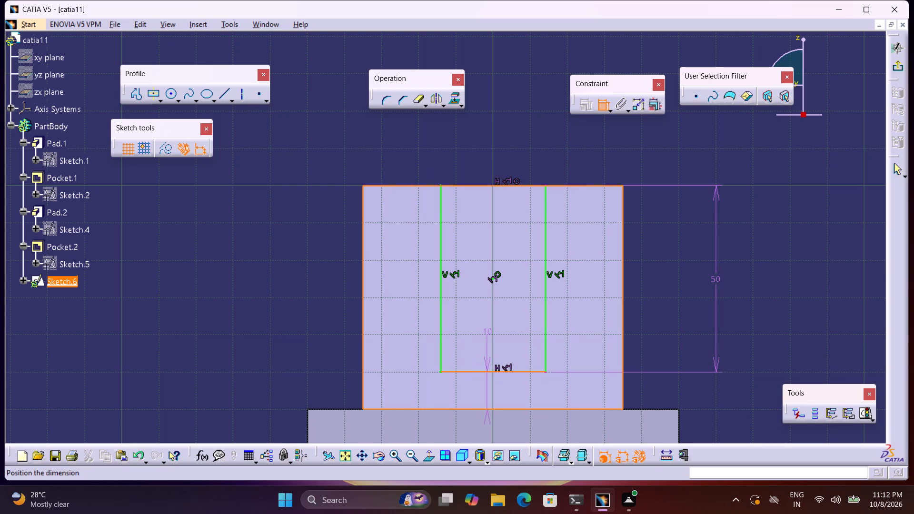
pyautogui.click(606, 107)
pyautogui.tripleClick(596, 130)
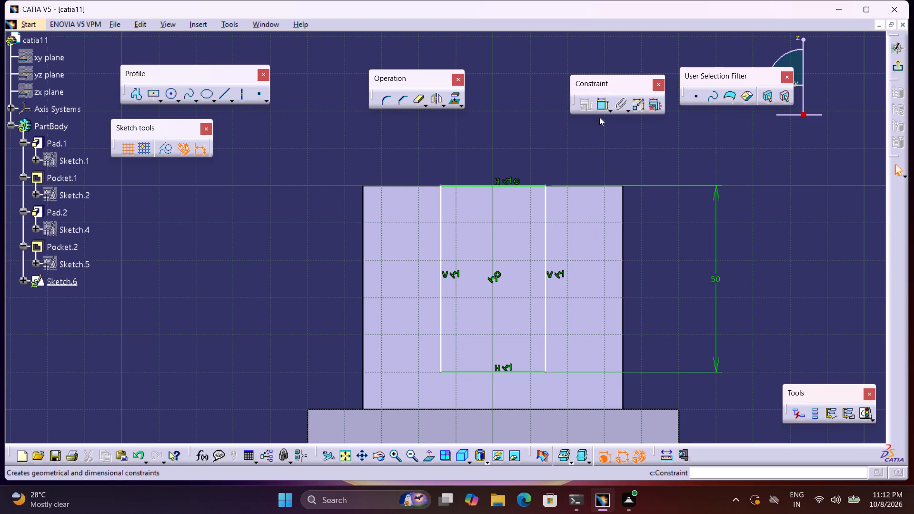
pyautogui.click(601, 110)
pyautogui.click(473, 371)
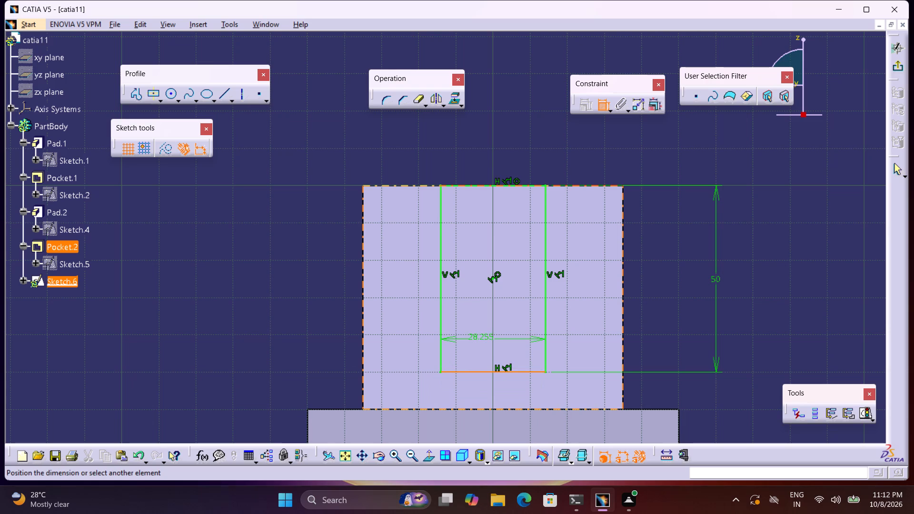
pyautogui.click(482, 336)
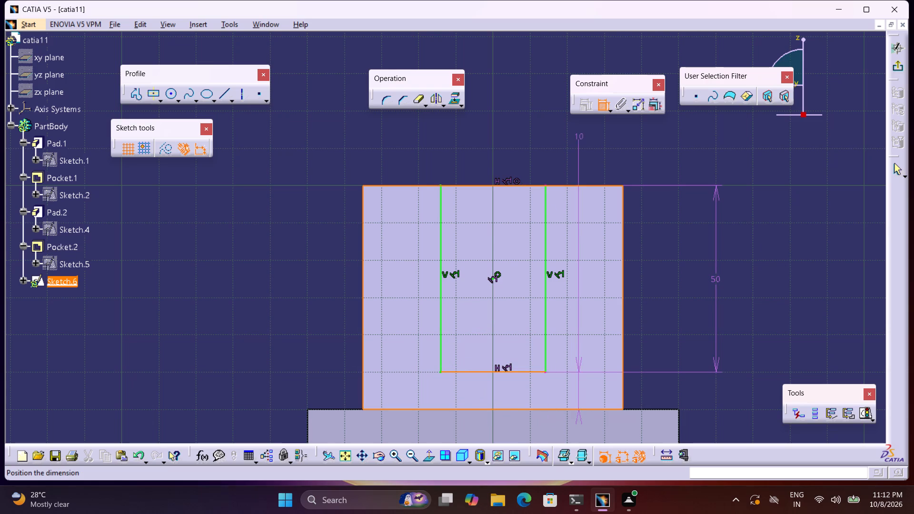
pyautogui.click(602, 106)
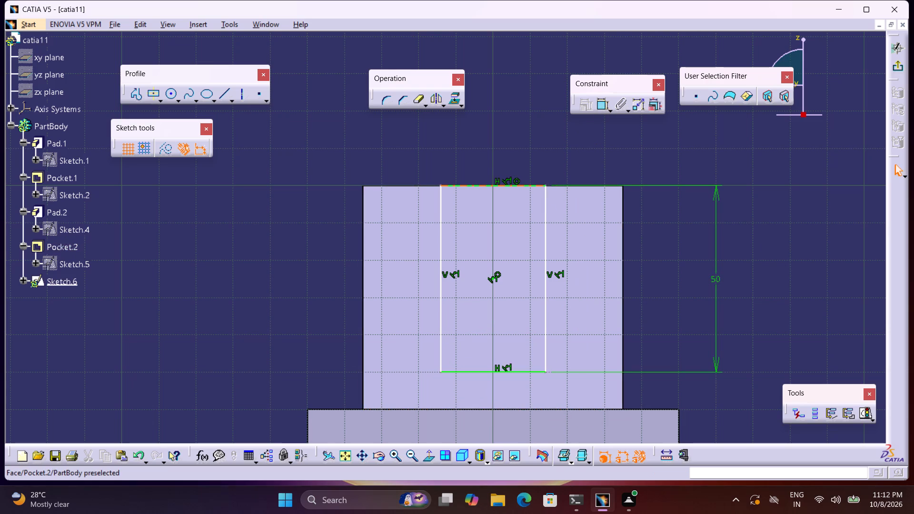
# Dimension the rectangle's width from its top side, set it to 30 mm and exit the sketch.
pyautogui.click(605, 104)
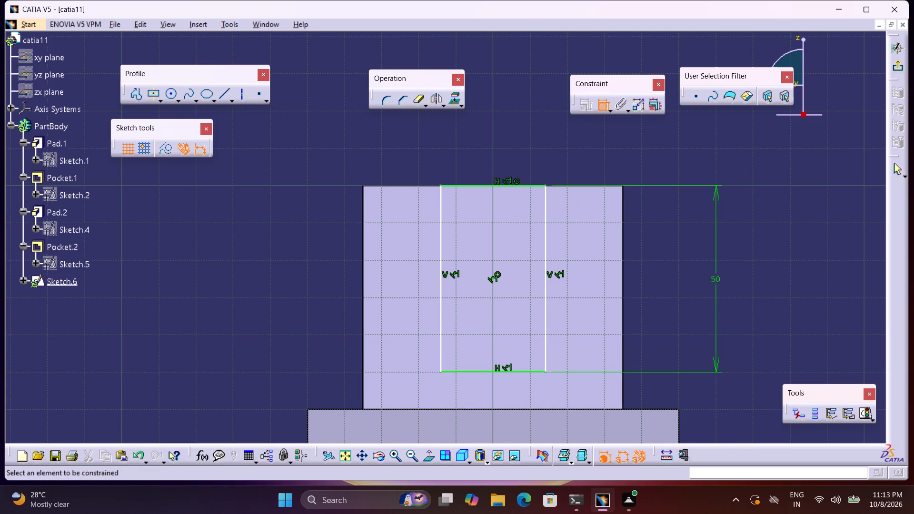
pyautogui.click(526, 185)
pyautogui.click(517, 152)
pyautogui.doubleClick(525, 150)
pyautogui.press('3')
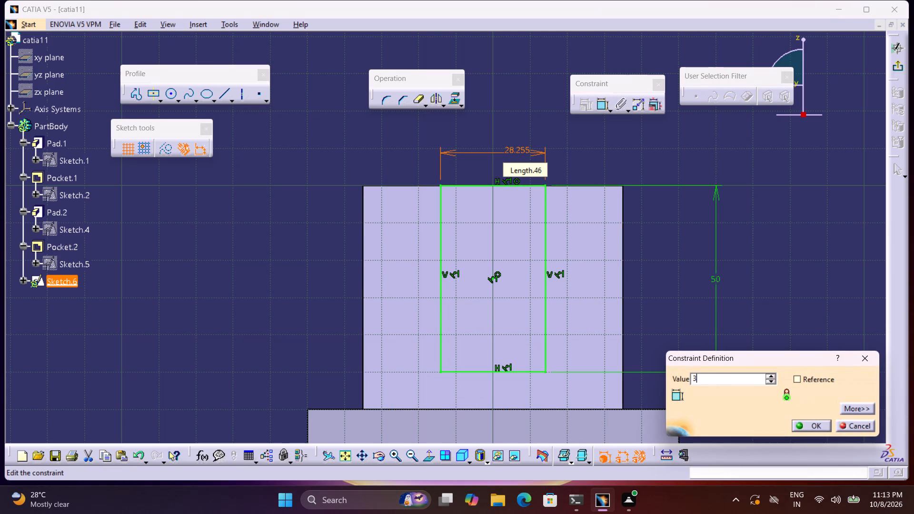
pyautogui.press('0')
pyautogui.press('Return')
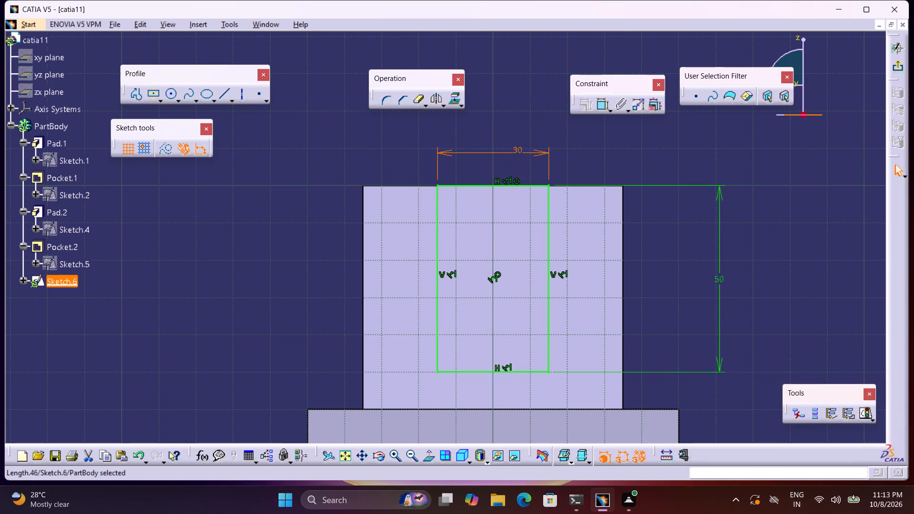
pyautogui.click(892, 70)
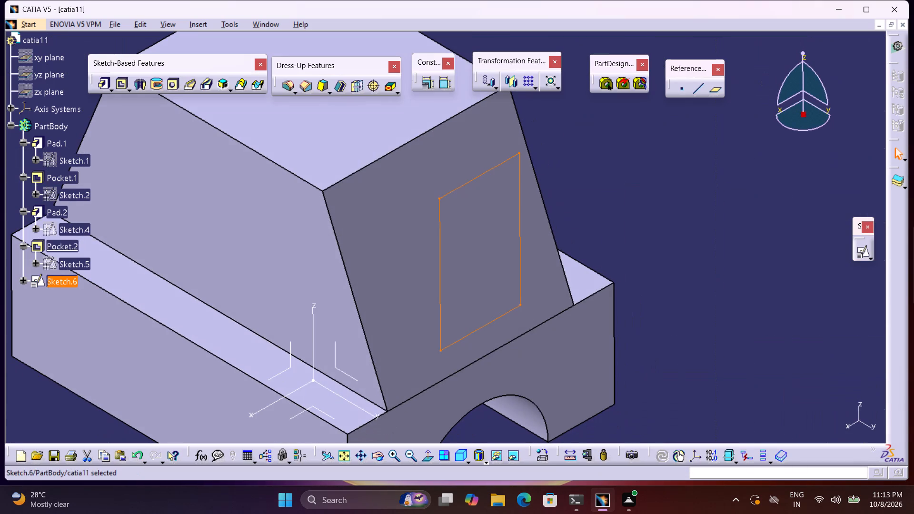
# Cut the 30 x 50 mm rectangle lengthwise through the upper pad with a Pocket.
pyautogui.click(119, 86)
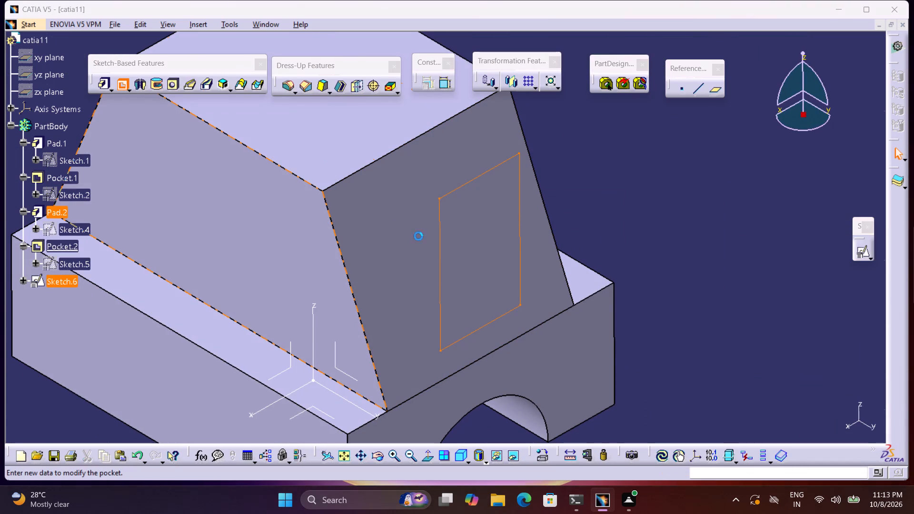
pyautogui.click(756, 424)
pyautogui.click(707, 258)
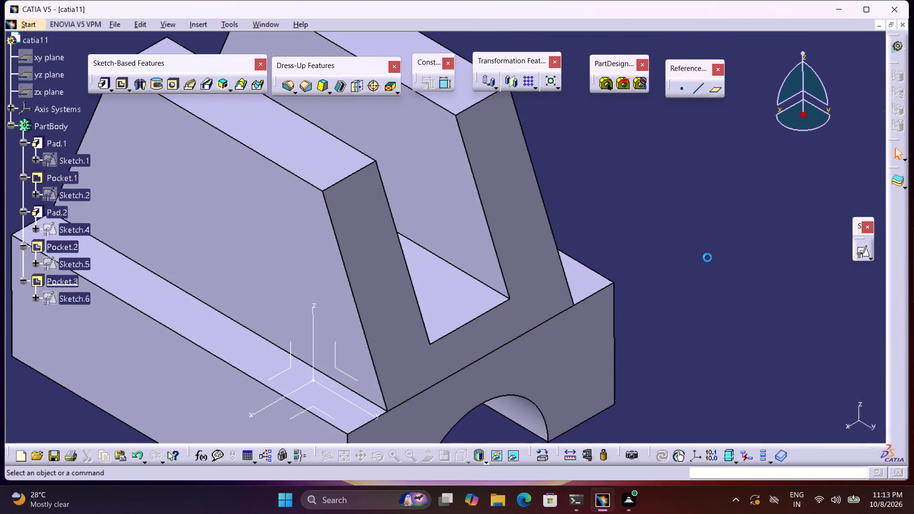
# Create a positioned sketch on the upper pad's trapezoidal side face with the default origin and orientation.
pyautogui.moveTo(643, 194); pyautogui.dragTo(709, 238, button='middle')
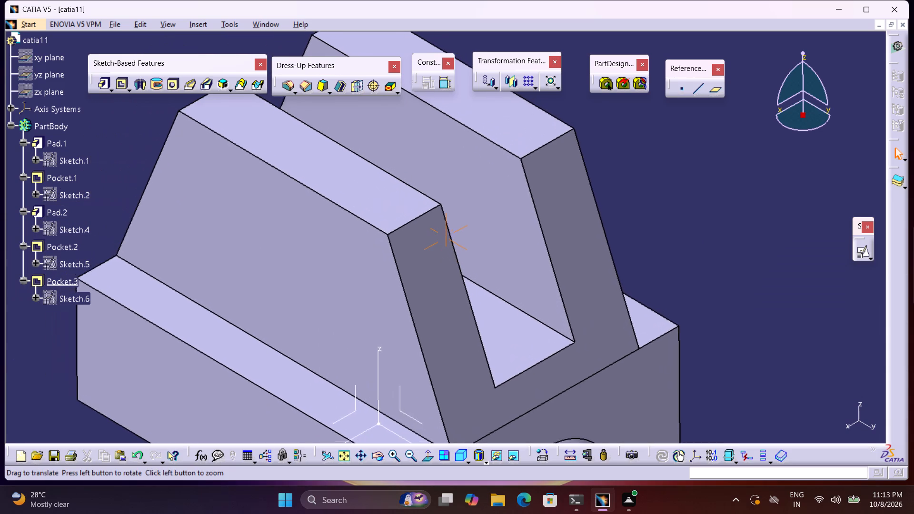
pyautogui.moveTo(709, 238); pyautogui.dragTo(716, 242, button='middle')
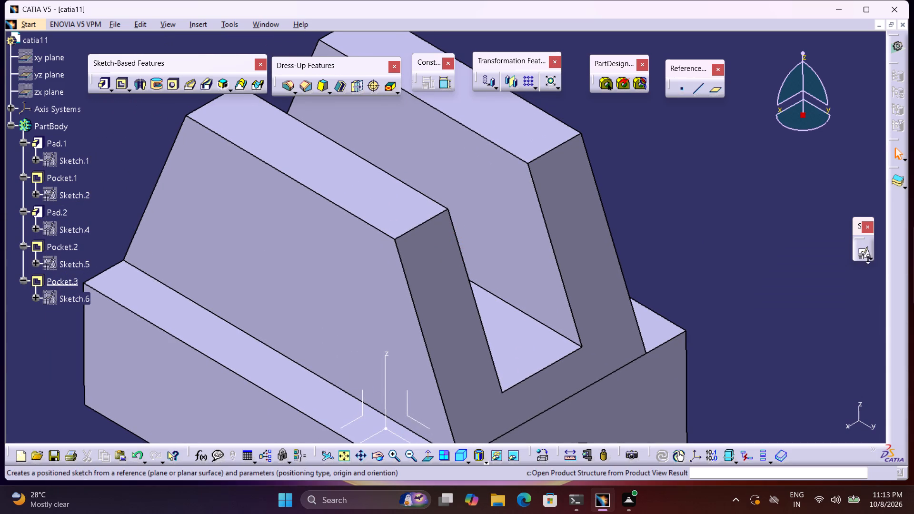
pyautogui.click(858, 257)
pyautogui.click(357, 279)
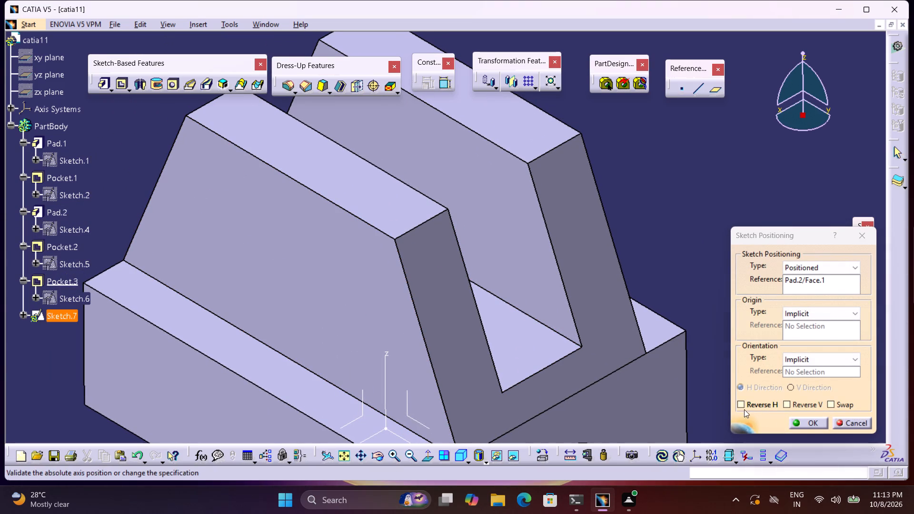
pyautogui.click(804, 424)
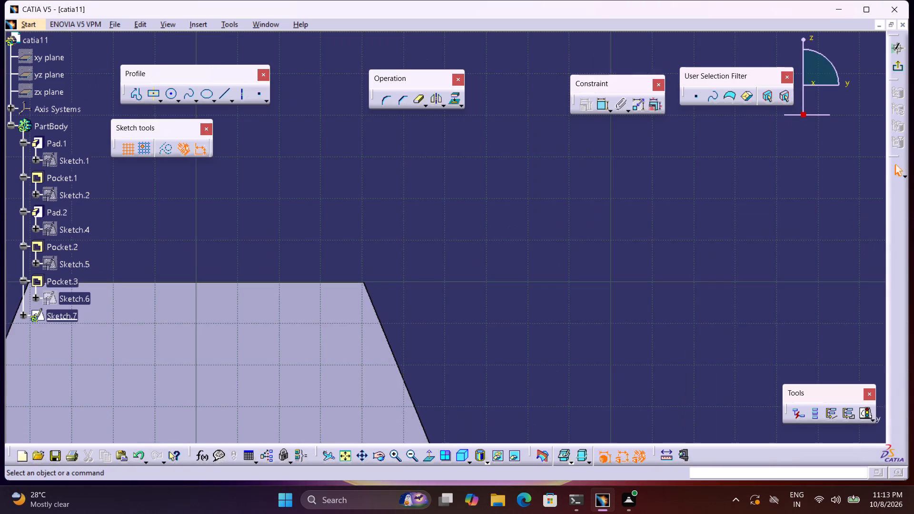
# Sketch a circle of about 23 mm radius centred on the middle of the side face's top edge.
pyautogui.moveTo(453, 321); pyautogui.dragTo(673, 252, button='middle')
pyautogui.middleClick(673, 252)
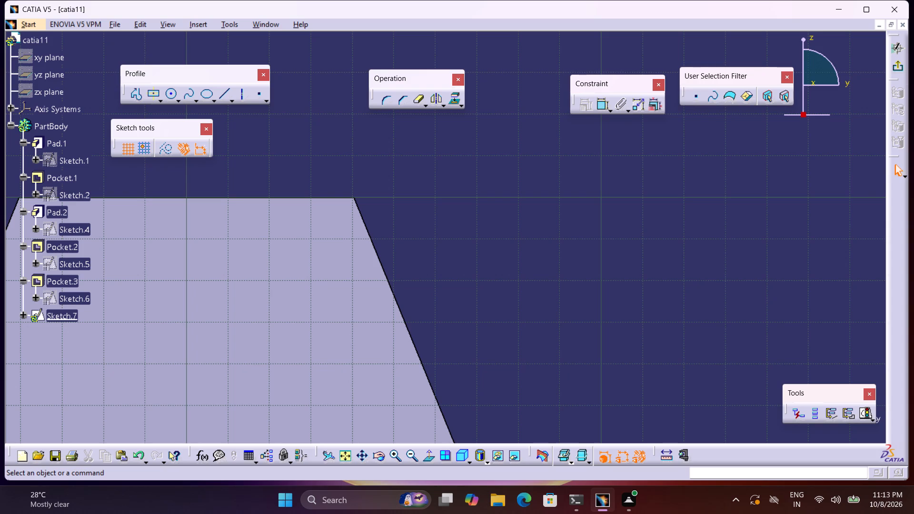
pyautogui.moveTo(577, 336); pyautogui.dragTo(671, 340, button='middle')
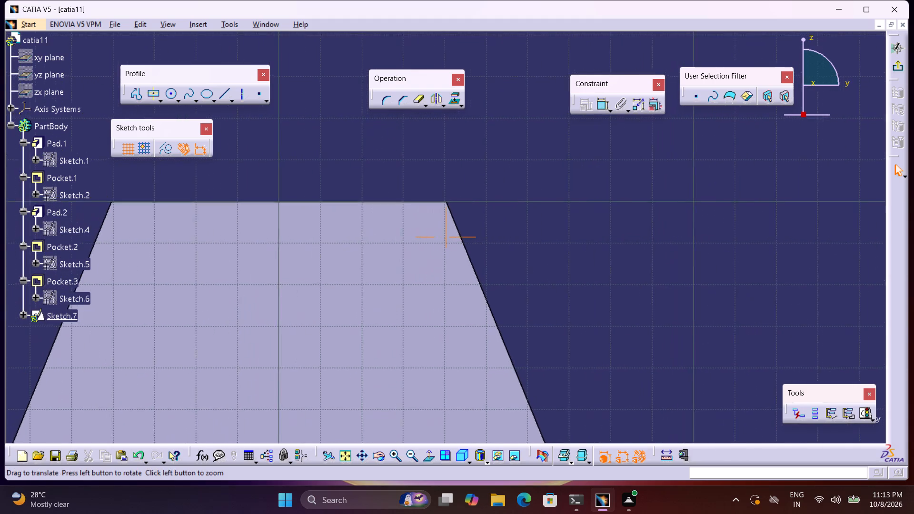
pyautogui.moveTo(671, 340); pyautogui.dragTo(716, 325, button='middle')
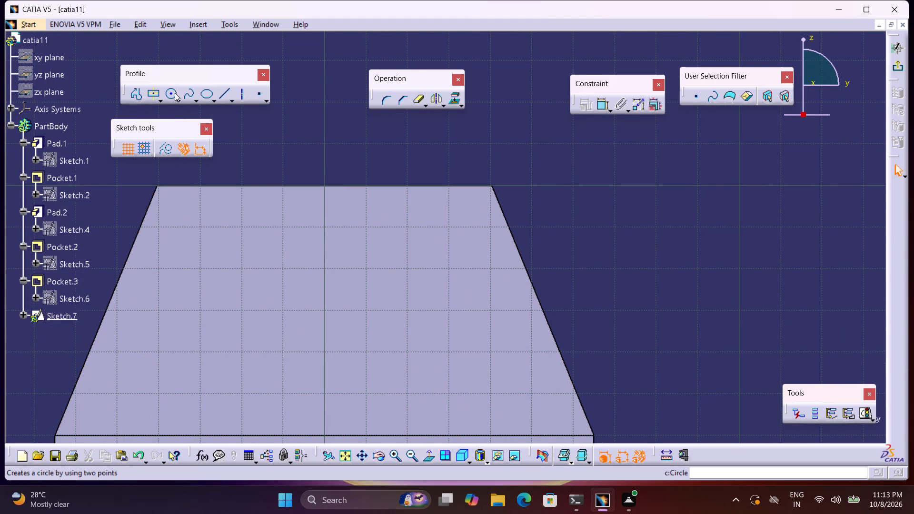
pyautogui.click(172, 95)
pyautogui.click(325, 187)
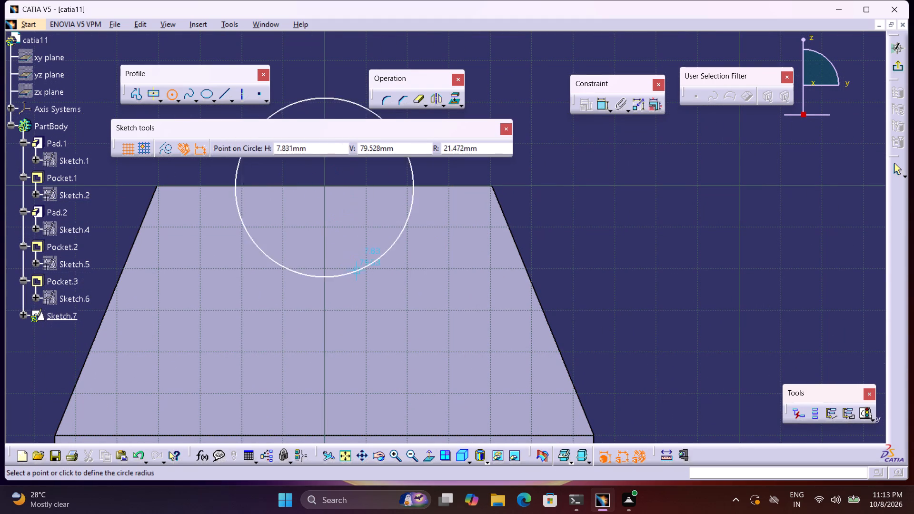
pyautogui.click(364, 275)
# Dimension the circle's radius and set it to 30 mm.
pyautogui.click(603, 104)
pyautogui.click(477, 158)
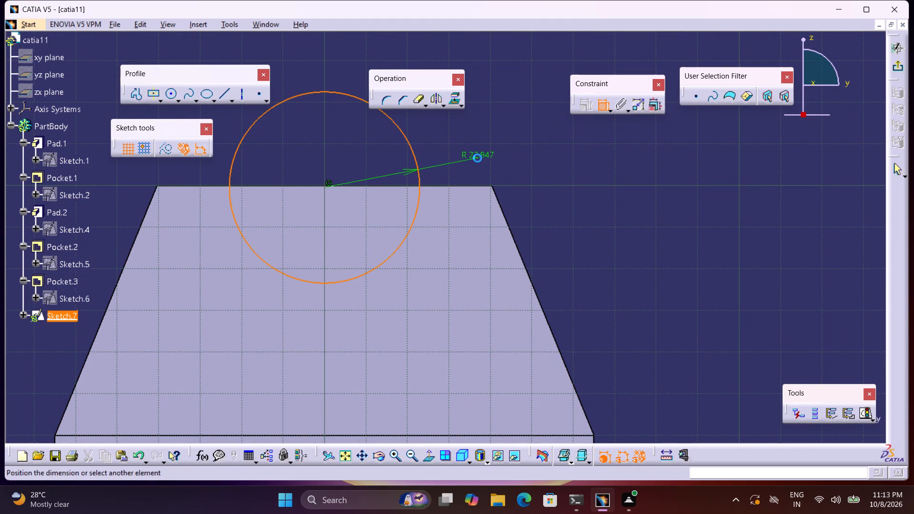
pyautogui.doubleClick(486, 156)
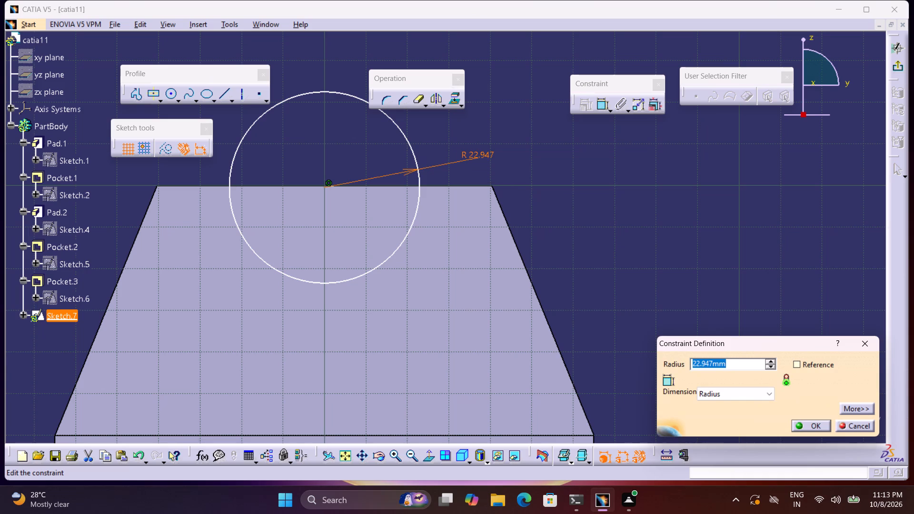
pyautogui.press('3')
pyautogui.press('0')
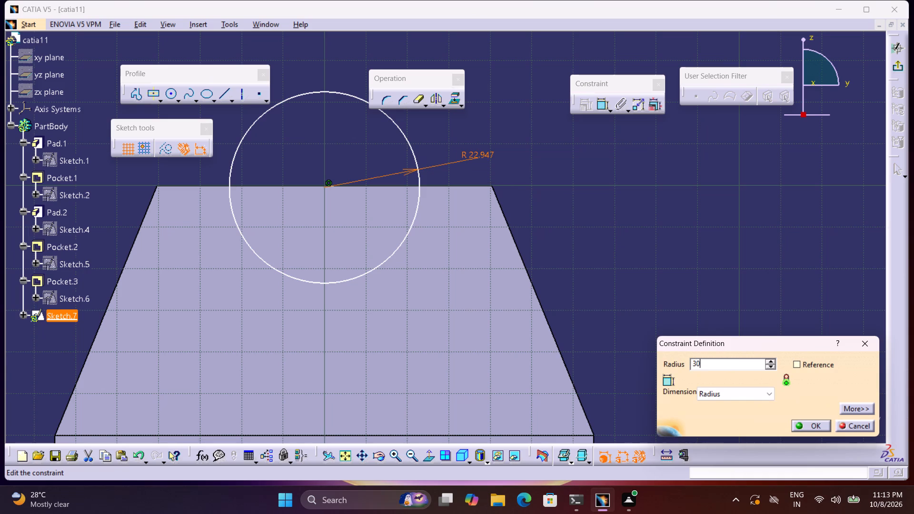
pyautogui.press('Return')
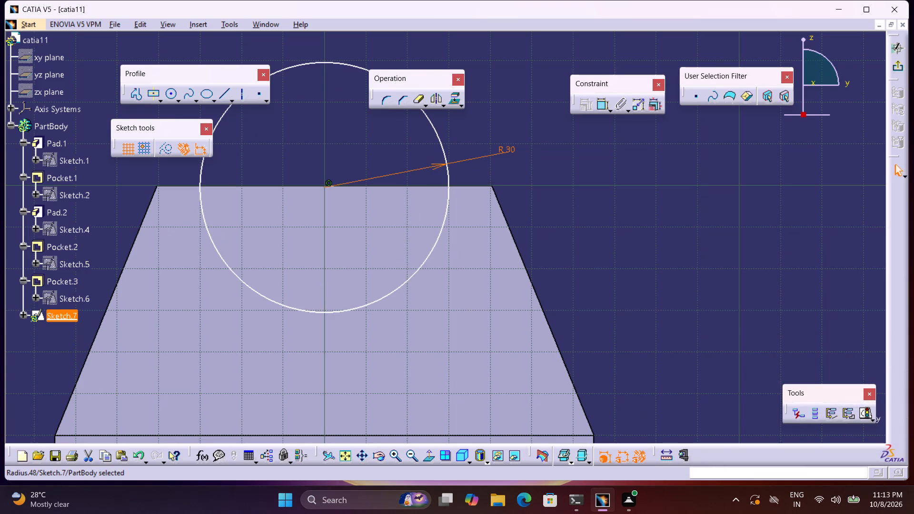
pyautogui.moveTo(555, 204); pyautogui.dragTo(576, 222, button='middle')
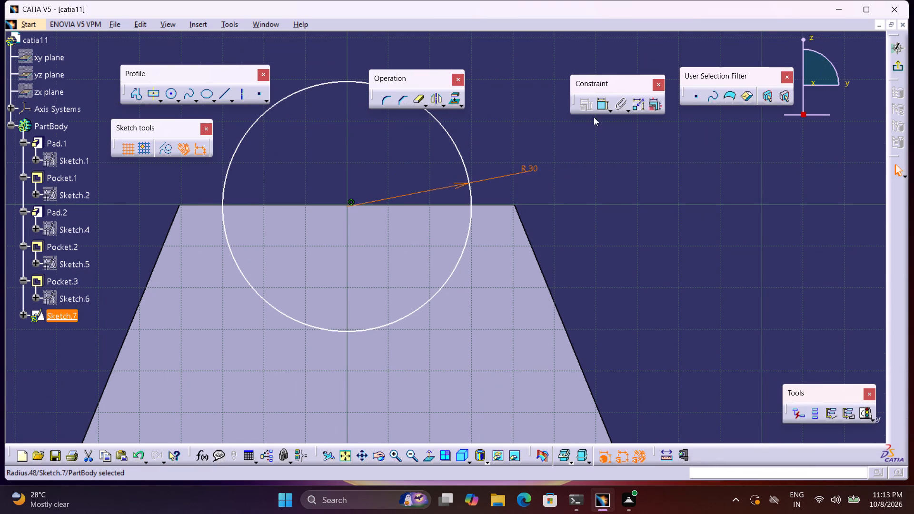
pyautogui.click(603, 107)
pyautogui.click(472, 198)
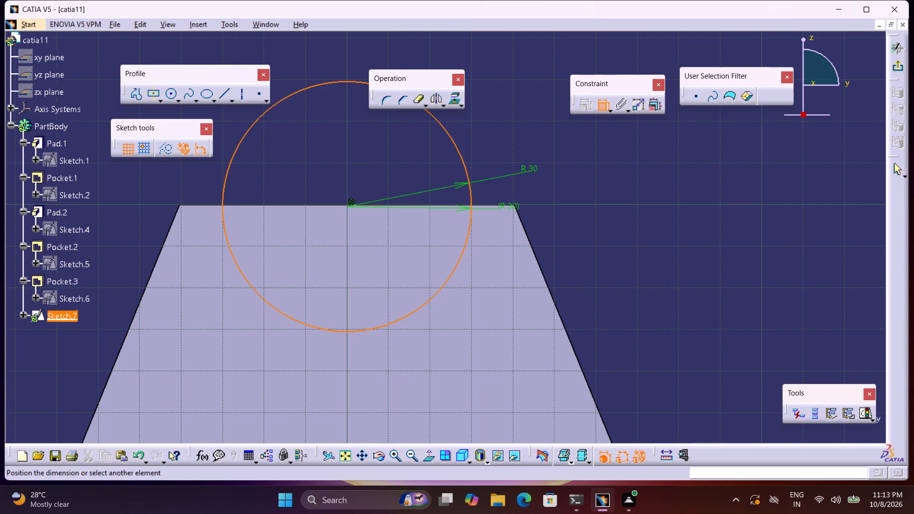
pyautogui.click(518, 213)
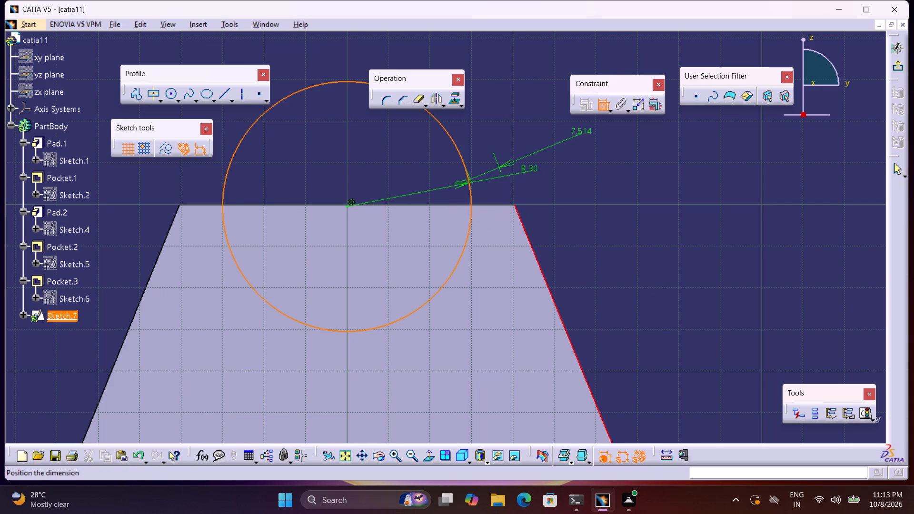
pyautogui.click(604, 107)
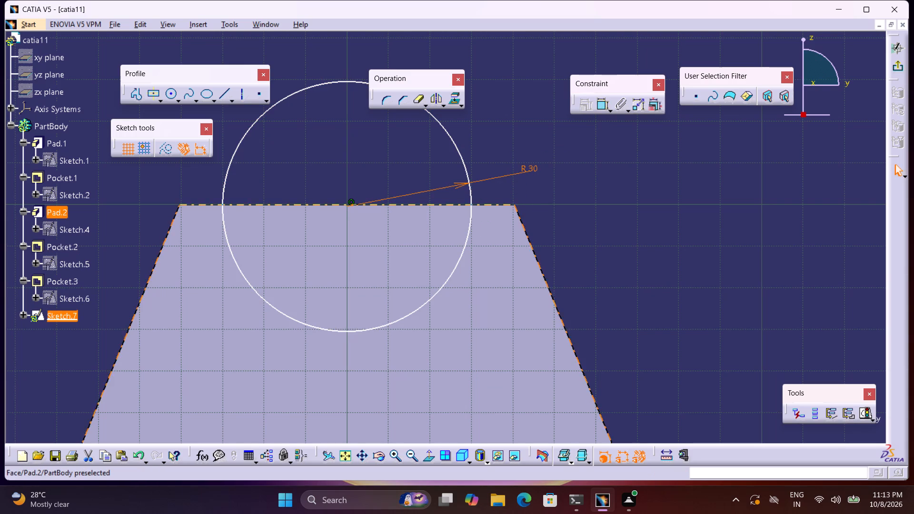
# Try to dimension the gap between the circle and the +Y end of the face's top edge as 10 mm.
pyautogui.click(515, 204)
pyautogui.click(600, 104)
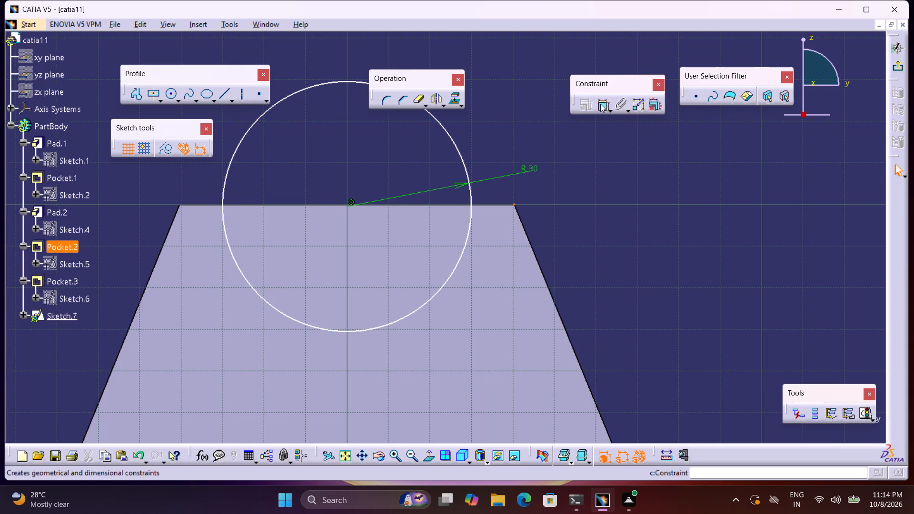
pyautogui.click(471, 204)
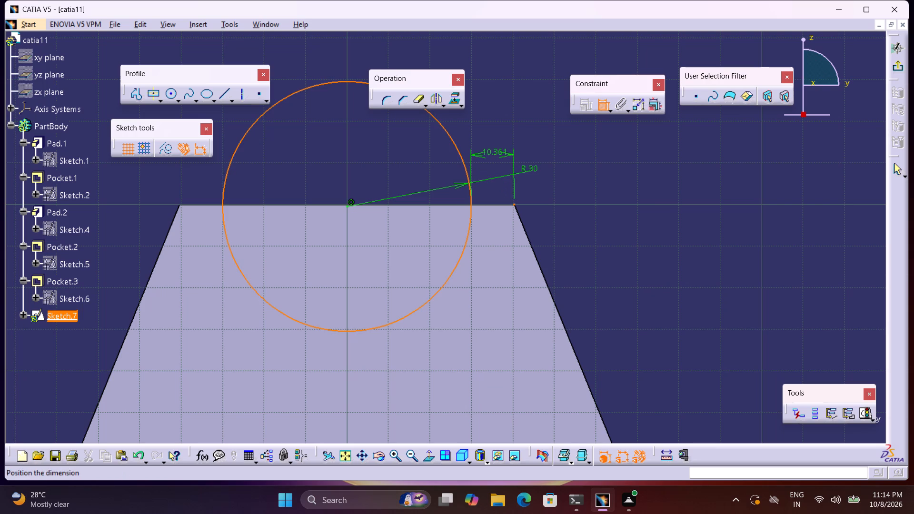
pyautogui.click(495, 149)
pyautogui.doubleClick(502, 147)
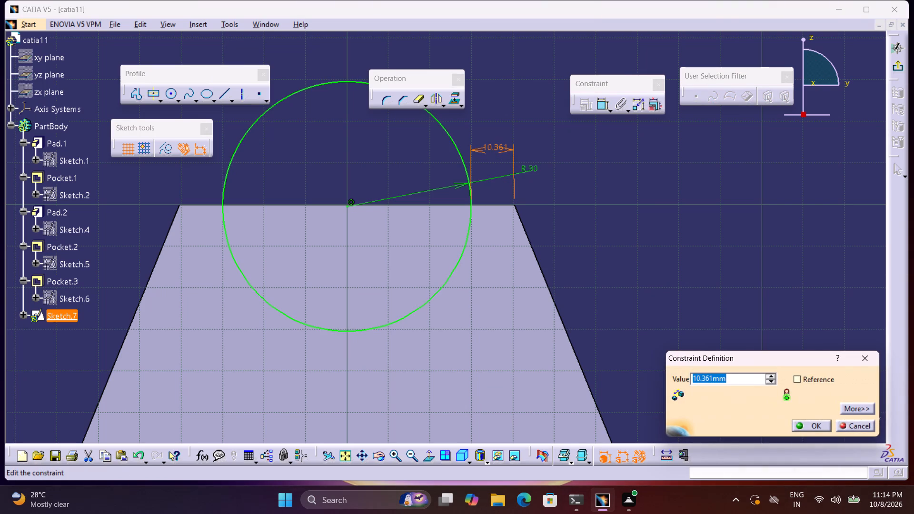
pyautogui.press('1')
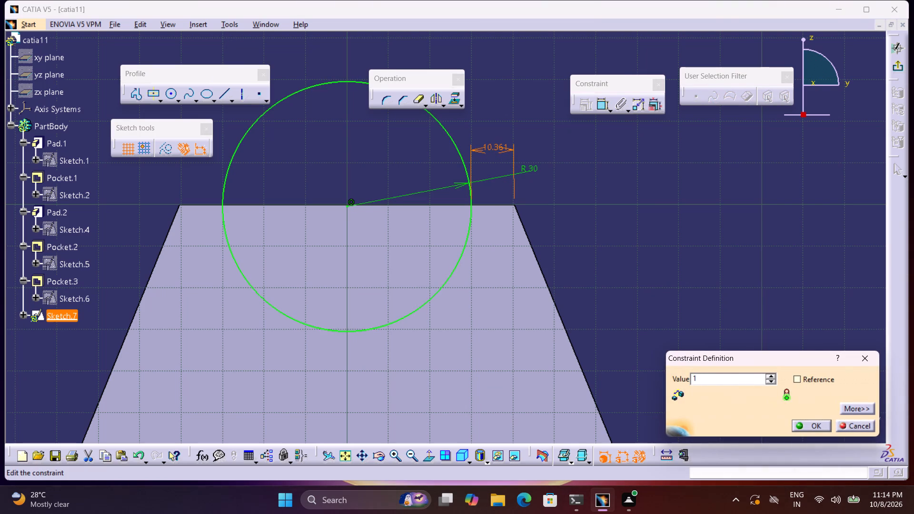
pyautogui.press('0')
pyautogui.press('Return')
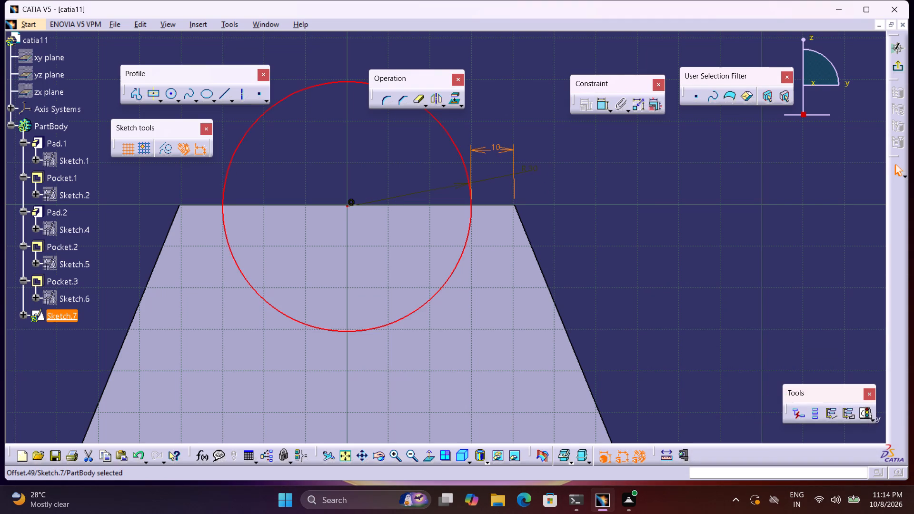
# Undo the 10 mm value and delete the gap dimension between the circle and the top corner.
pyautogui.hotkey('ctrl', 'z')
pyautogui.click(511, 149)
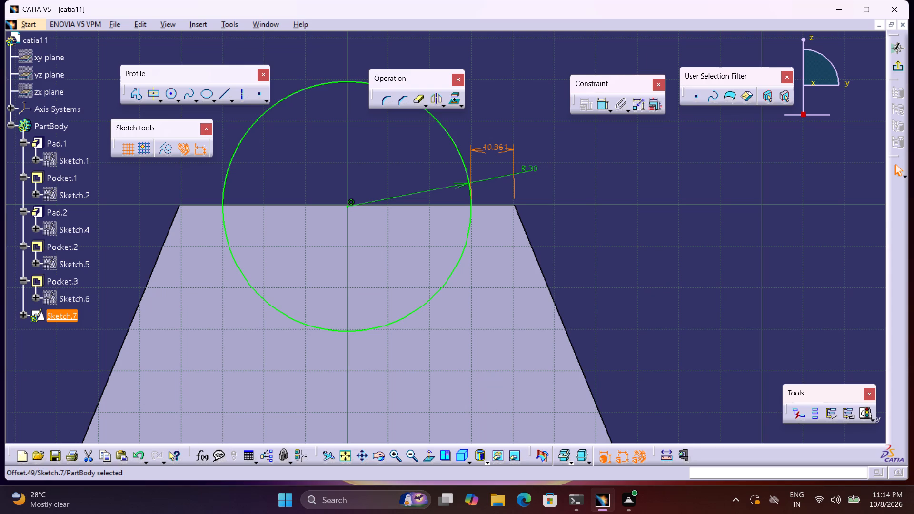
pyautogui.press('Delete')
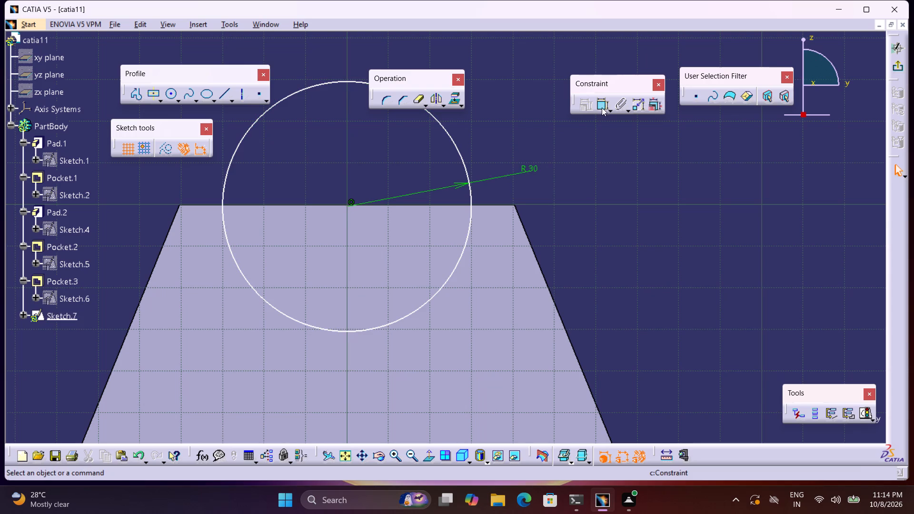
# Dimension the horizontal distance from the circle's centre to the +Y end of the face's top edge.
pyautogui.click(602, 107)
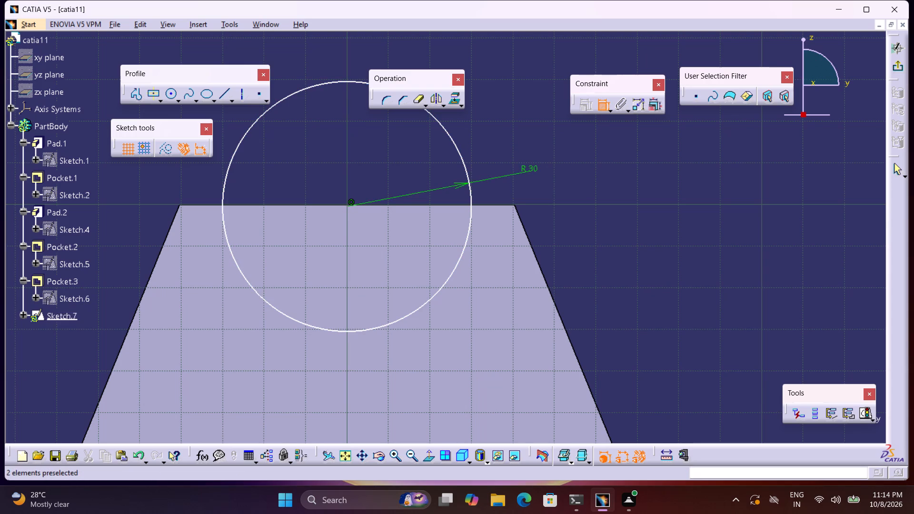
pyautogui.click(347, 205)
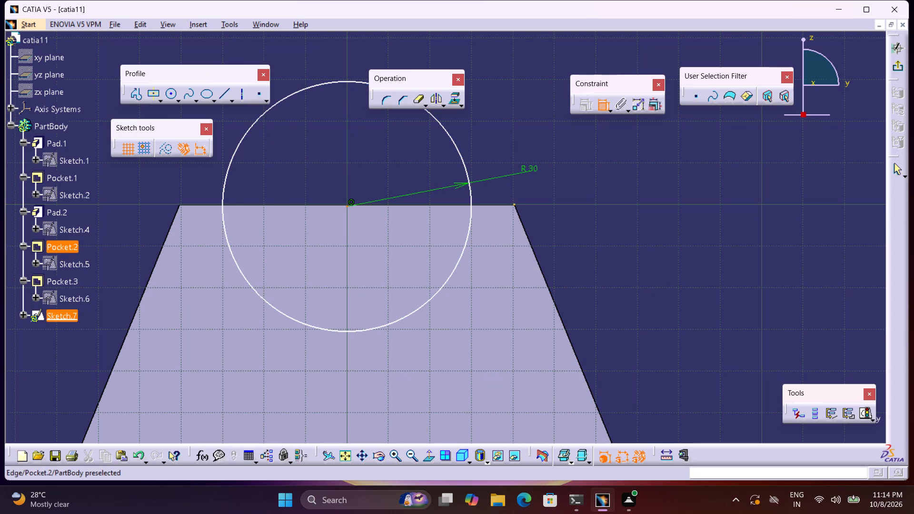
pyautogui.click(513, 204)
pyautogui.click(490, 155)
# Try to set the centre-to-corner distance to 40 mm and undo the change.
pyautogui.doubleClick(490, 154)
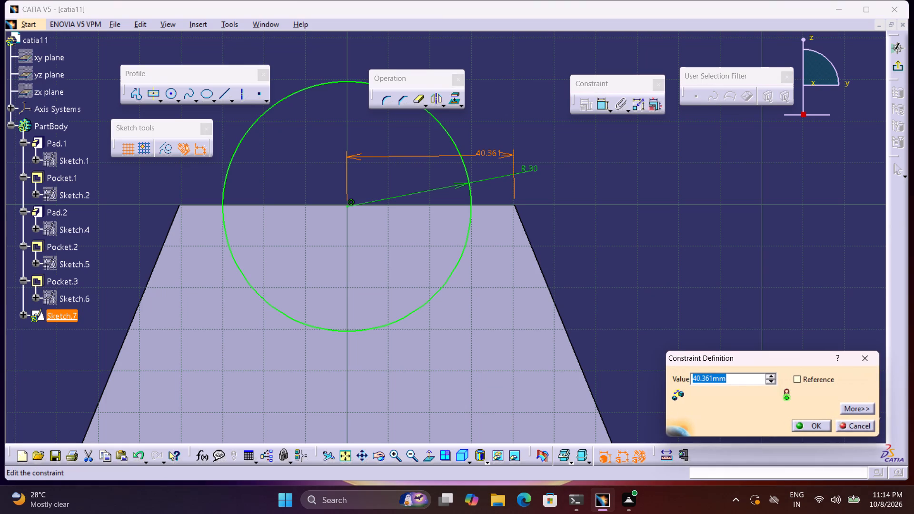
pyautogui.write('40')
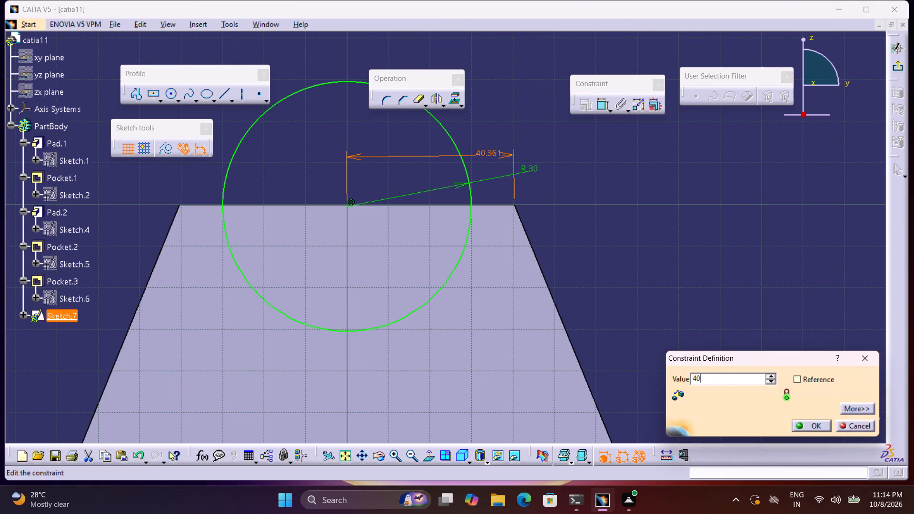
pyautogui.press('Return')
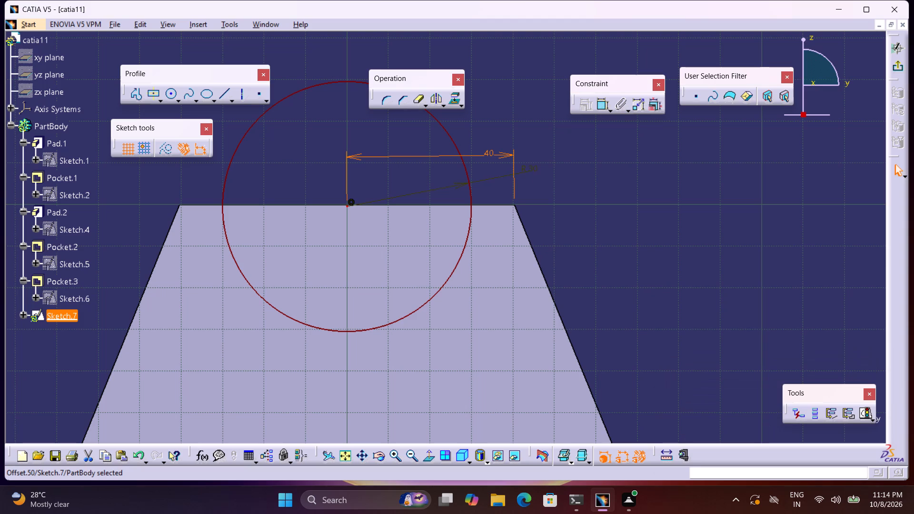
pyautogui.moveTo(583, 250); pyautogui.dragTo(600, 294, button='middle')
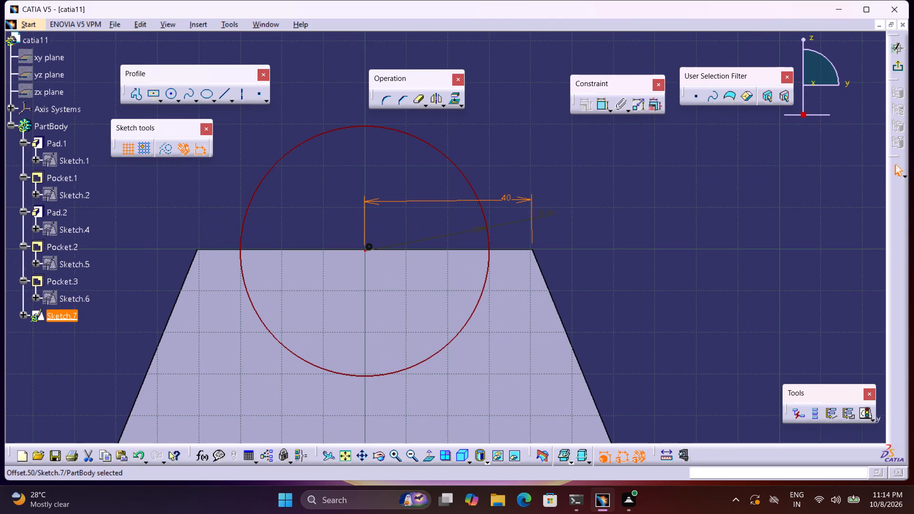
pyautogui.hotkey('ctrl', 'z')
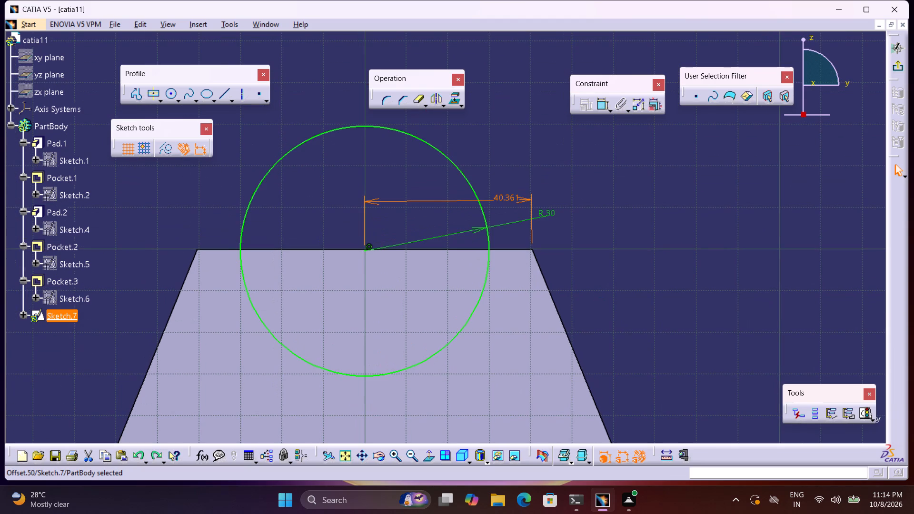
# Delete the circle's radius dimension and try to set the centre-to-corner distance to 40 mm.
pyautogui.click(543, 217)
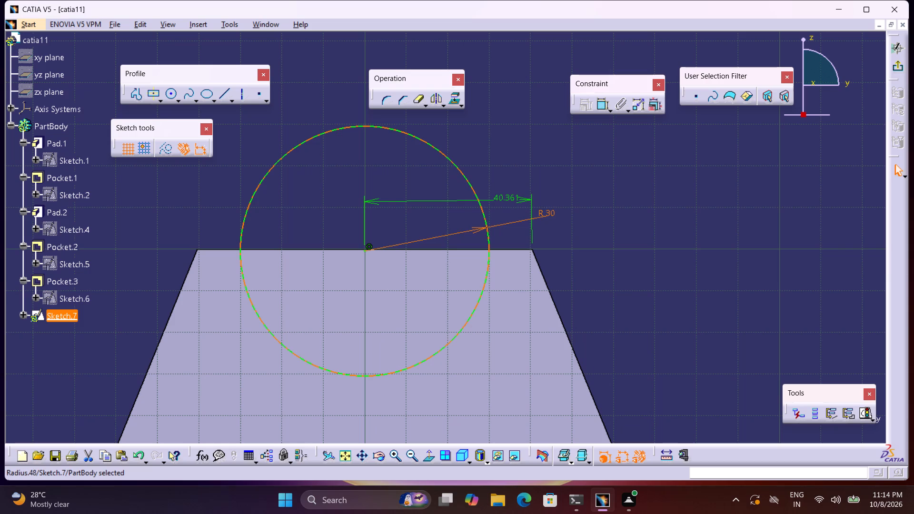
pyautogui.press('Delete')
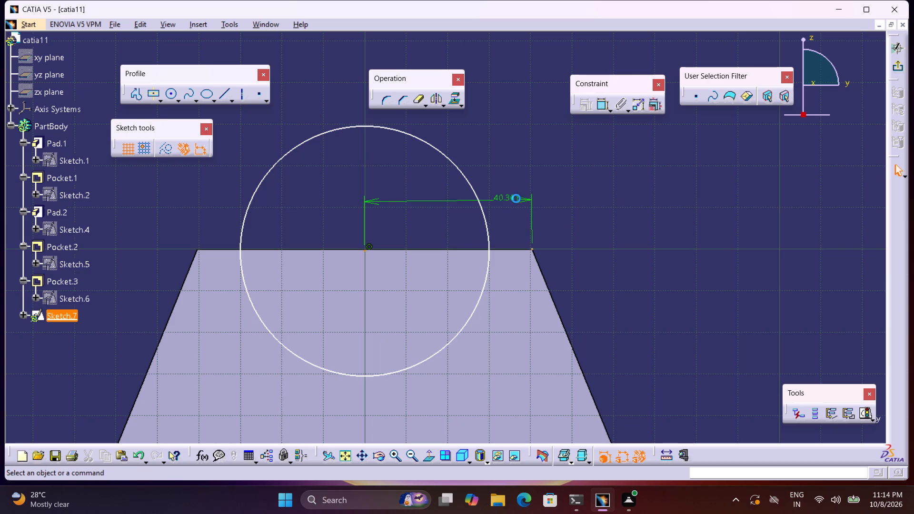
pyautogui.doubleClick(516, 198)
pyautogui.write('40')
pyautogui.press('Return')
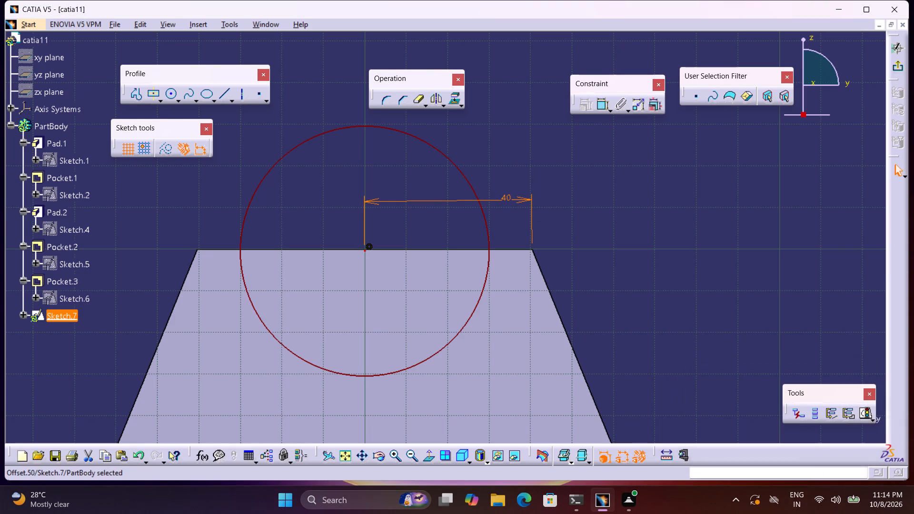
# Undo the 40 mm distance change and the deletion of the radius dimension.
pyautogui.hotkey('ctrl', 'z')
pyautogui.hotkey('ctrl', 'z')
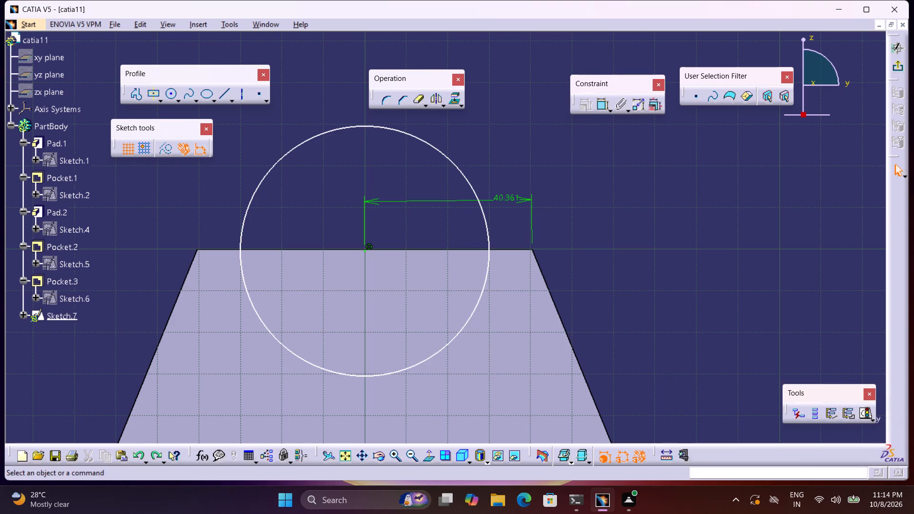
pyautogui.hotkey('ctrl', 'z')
# Delete the horizontal distance dimension between the circle's centre and the +Y end of the face's top edge.
pyautogui.click(525, 198)
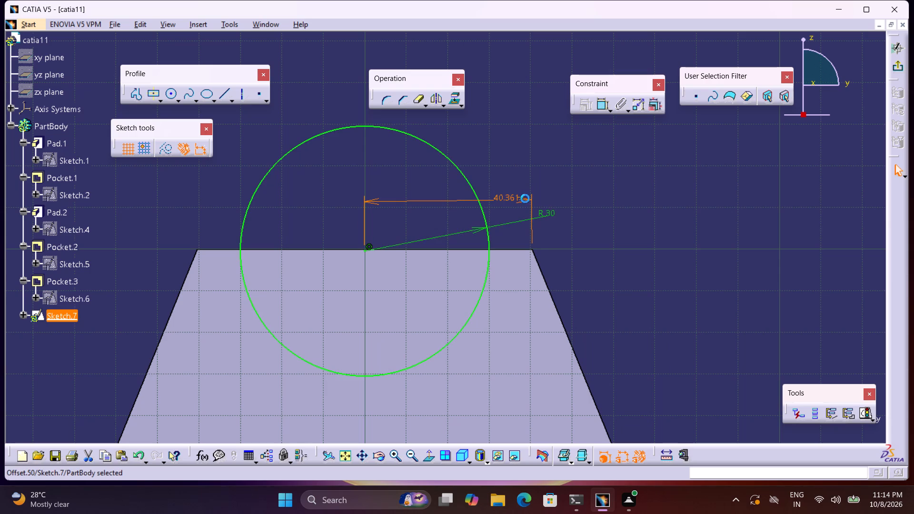
pyautogui.press('Delete')
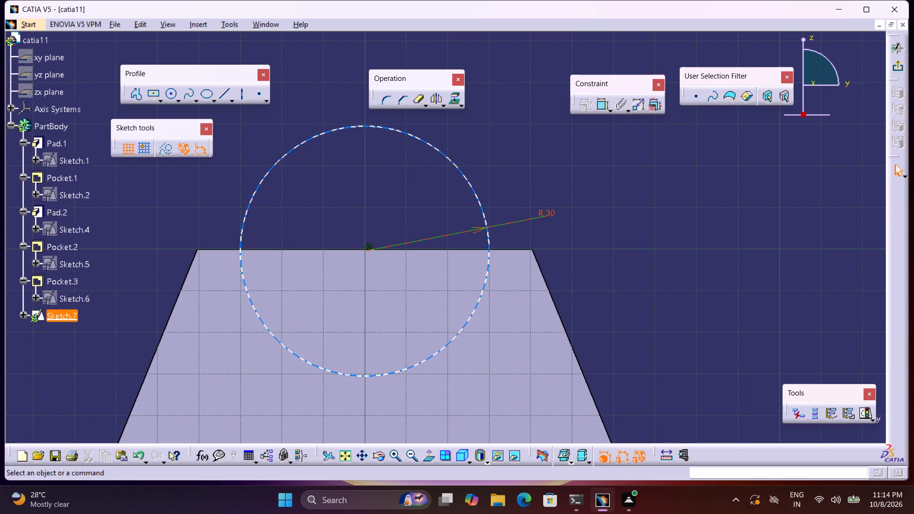
# Exit the sketch and pocket the 30 mm radius circle through the upper walls with the Up to next limit.
pyautogui.moveTo(616, 277); pyautogui.dragTo(625, 288, button='middle')
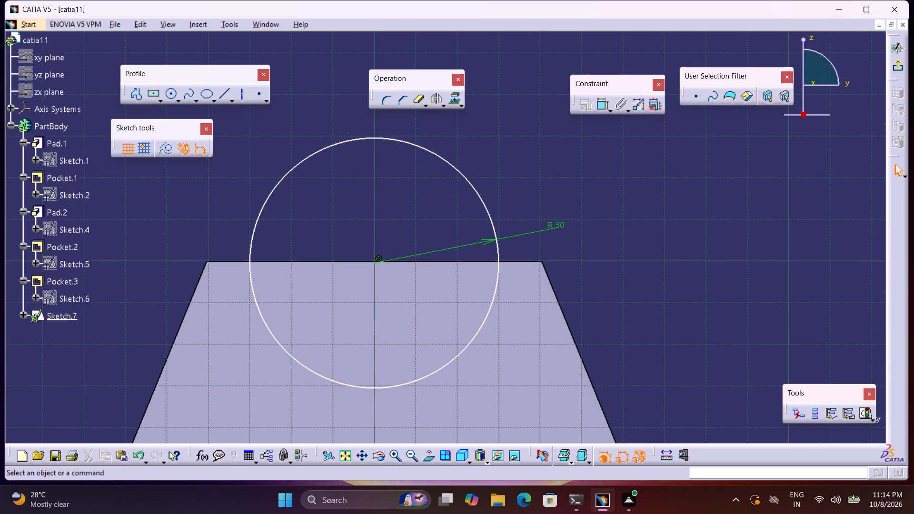
pyautogui.click(895, 69)
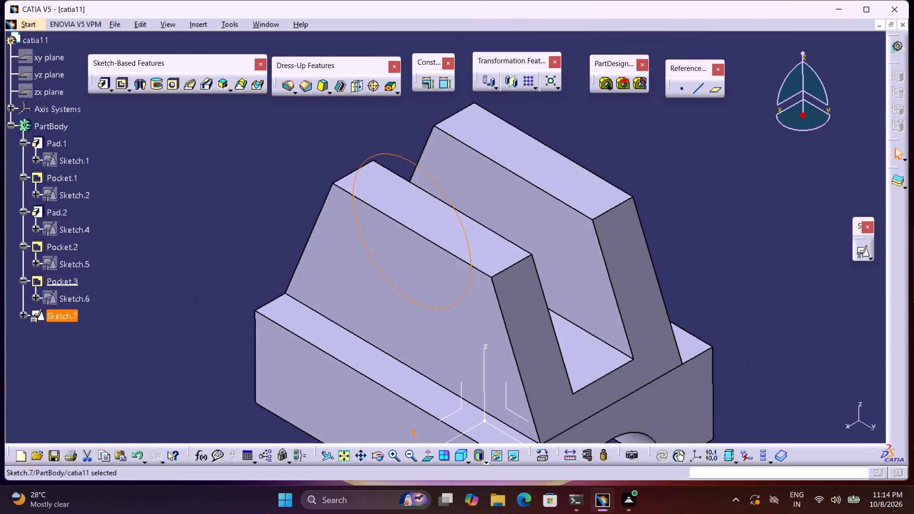
pyautogui.click(120, 82)
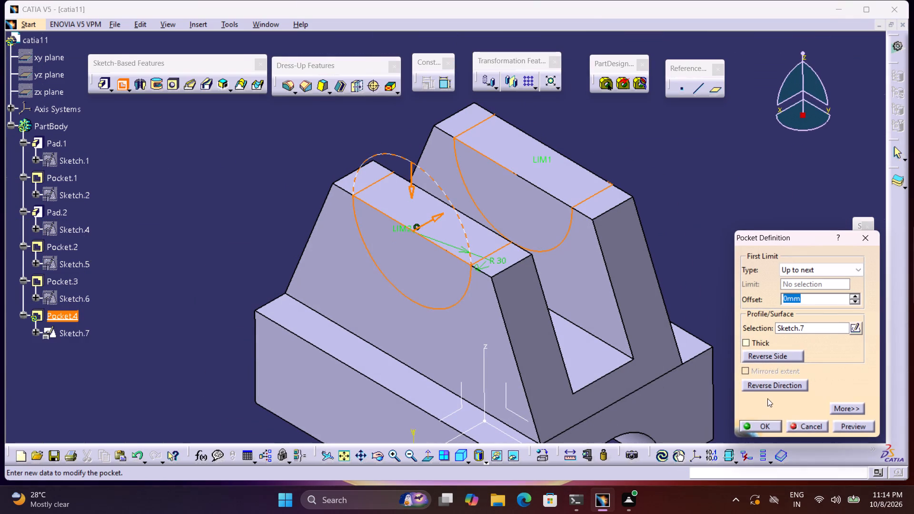
pyautogui.click(771, 423)
pyautogui.click(750, 316)
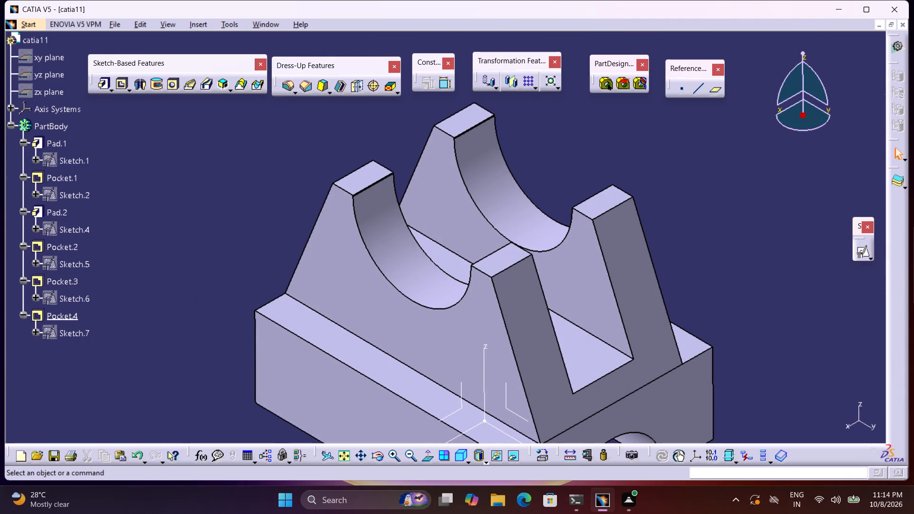
# Create a positioned sketch on the base block's long +X side face with implicit origin and orientation.
pyautogui.moveTo(748, 336); pyautogui.dragTo(745, 288, button='middle')
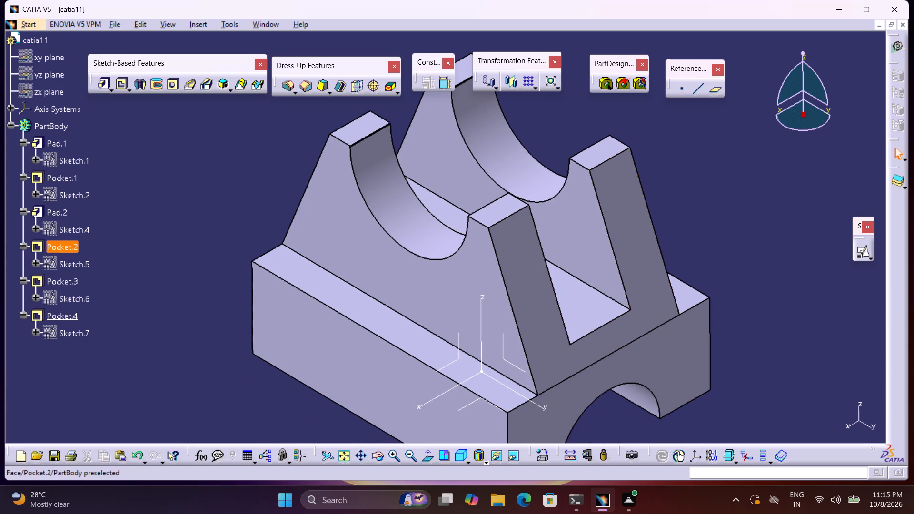
pyautogui.click(393, 386)
pyautogui.click(865, 252)
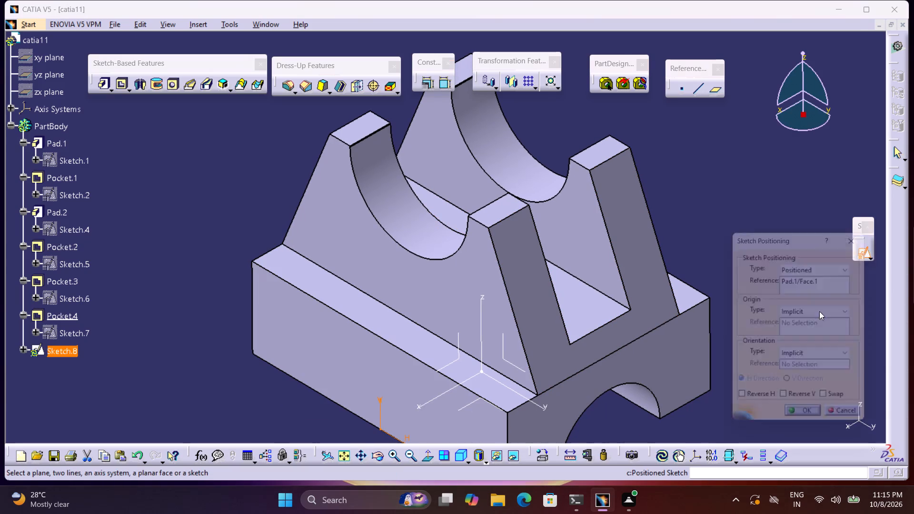
pyautogui.click(810, 422)
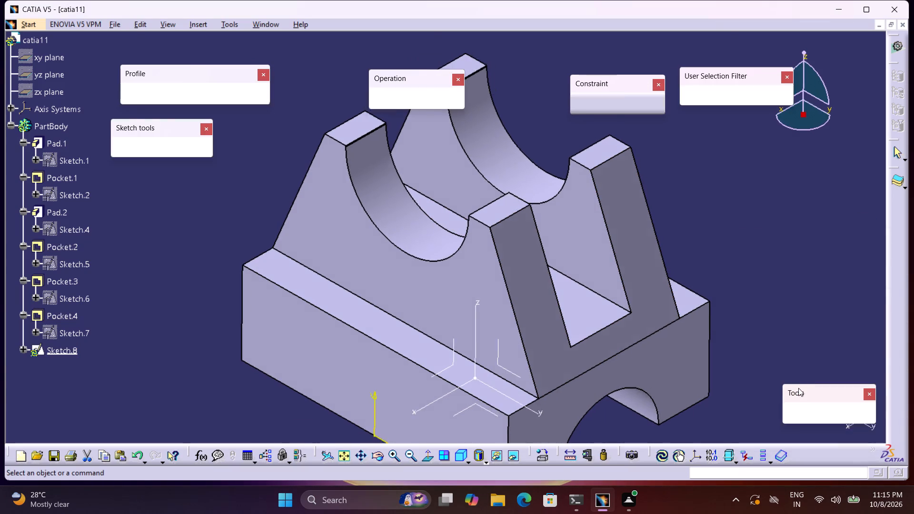
# Sketch a centered rectangle about 68 x 18 mm on the vertical axis, straddling the base block's top edge.
pyautogui.moveTo(767, 302); pyautogui.dragTo(778, 157, button='middle')
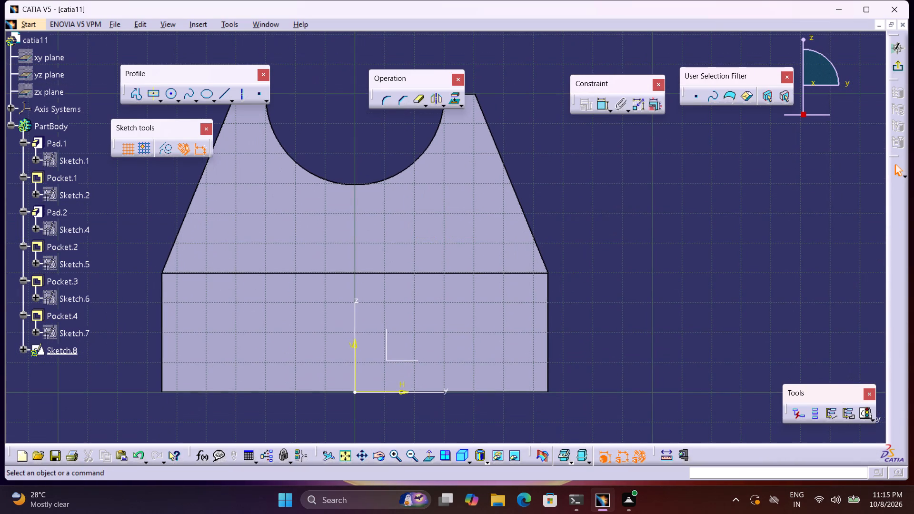
pyautogui.moveTo(651, 211); pyautogui.dragTo(697, 245, button='middle')
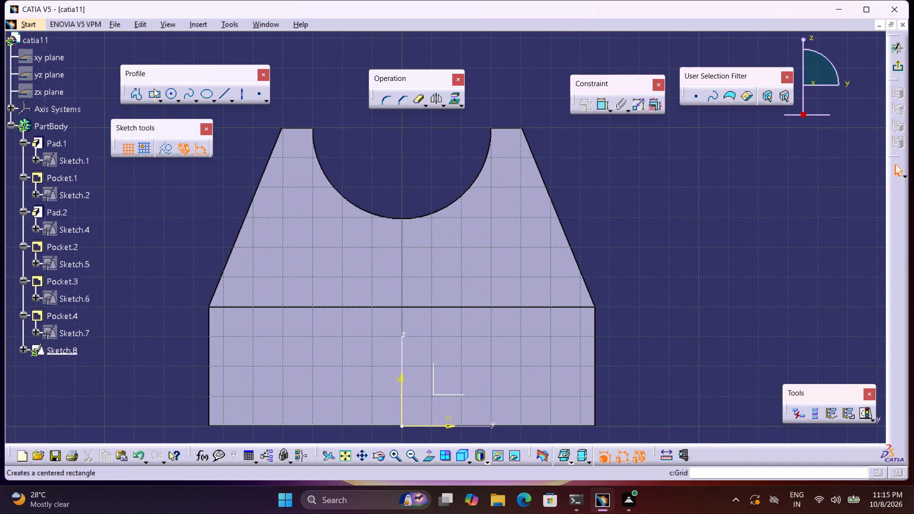
pyautogui.click(154, 89)
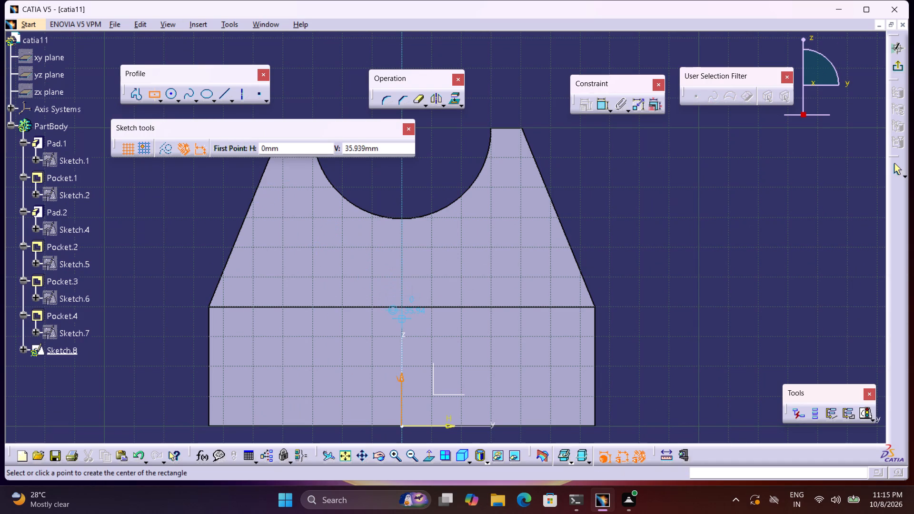
pyautogui.click(401, 318)
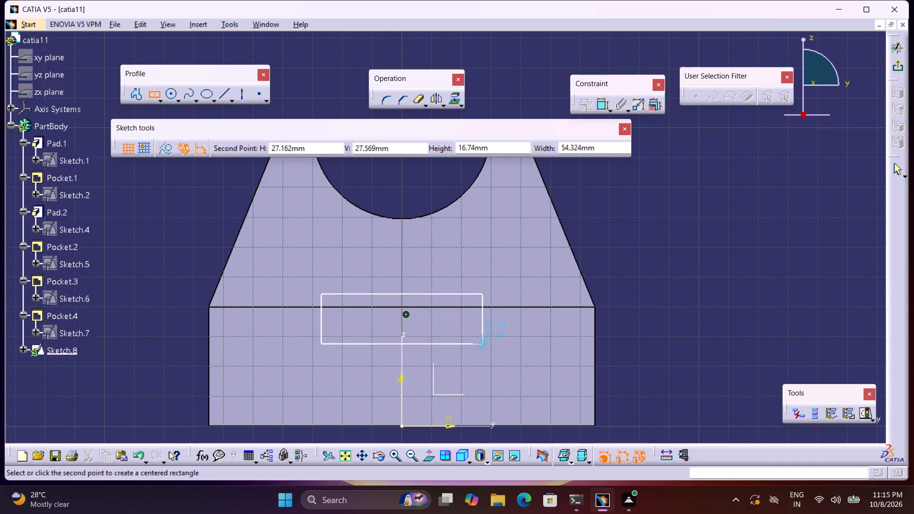
pyautogui.click(484, 346)
pyautogui.moveTo(457, 291); pyautogui.dragTo(468, 242)
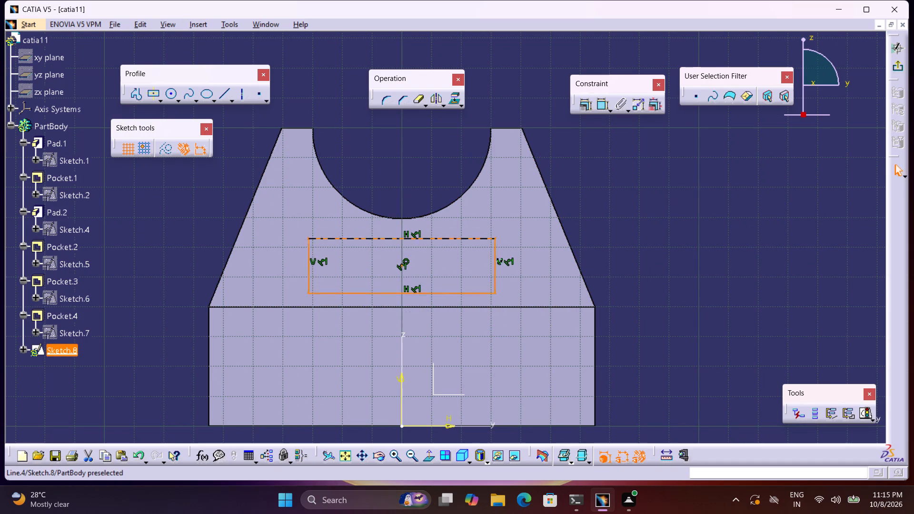
pyautogui.moveTo(468, 242); pyautogui.dragTo(475, 273)
# Dimension the rectangle's width and set it to 50 mm.
pyautogui.click(596, 108)
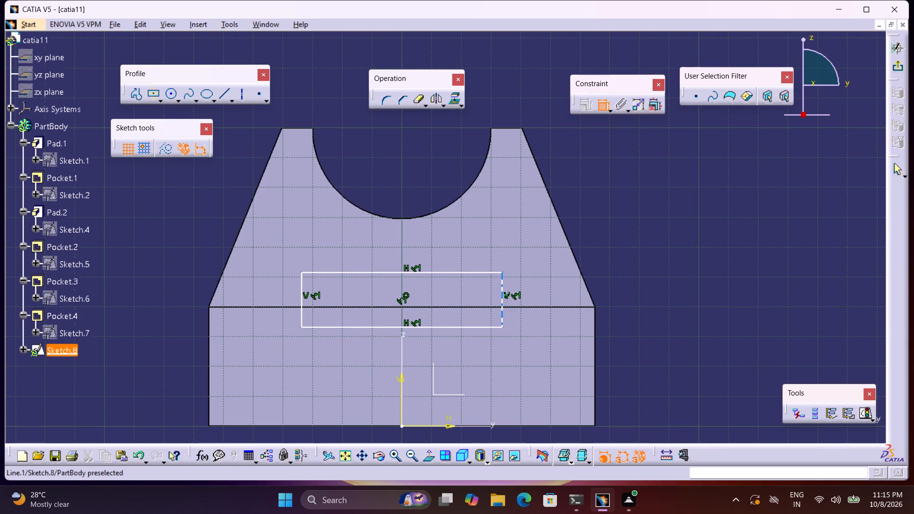
pyautogui.click(470, 327)
pyautogui.click(441, 368)
pyautogui.doubleClick(449, 364)
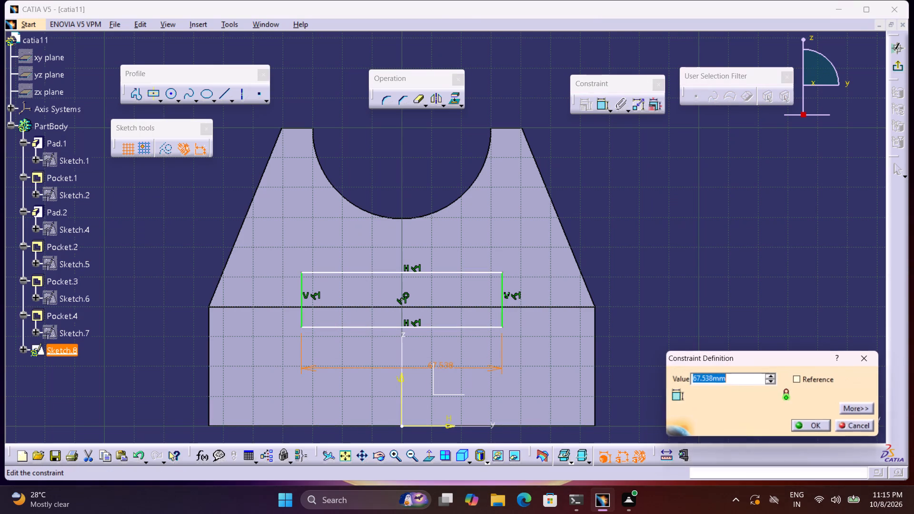
pyautogui.write('50')
pyautogui.press('Return')
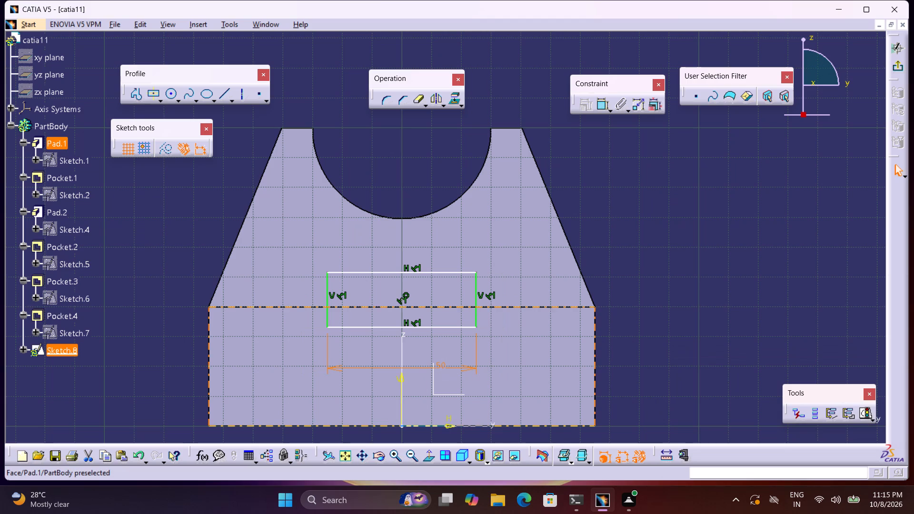
# Dimension the rectangle's height and set it to 12 mm.
pyautogui.click(475, 315)
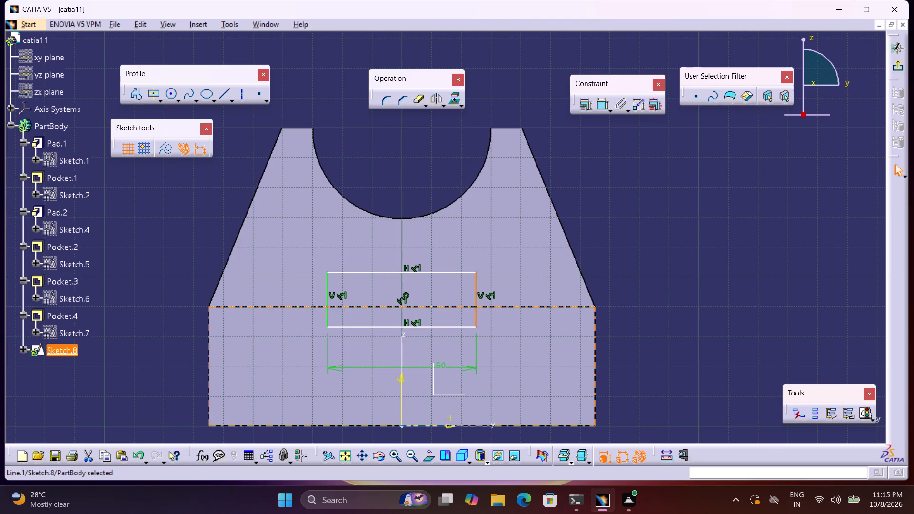
pyautogui.click(598, 109)
pyautogui.click(651, 301)
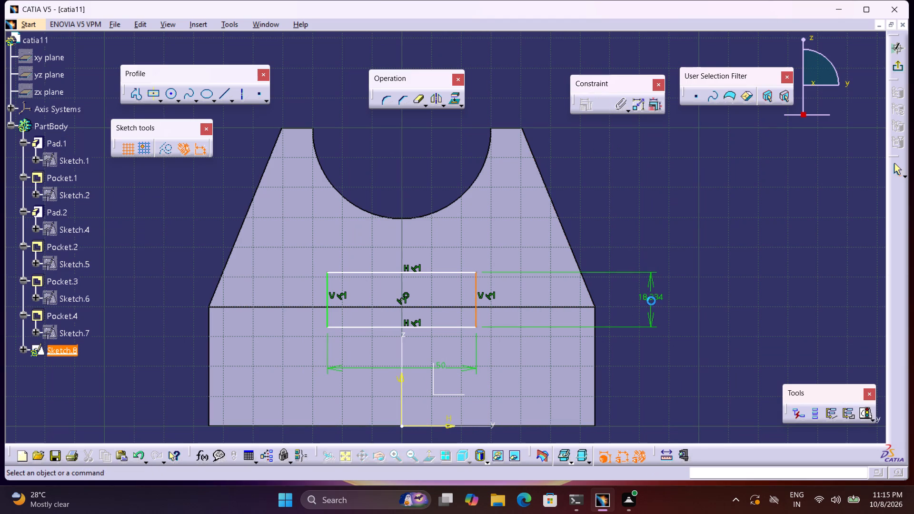
pyautogui.doubleClick(649, 296)
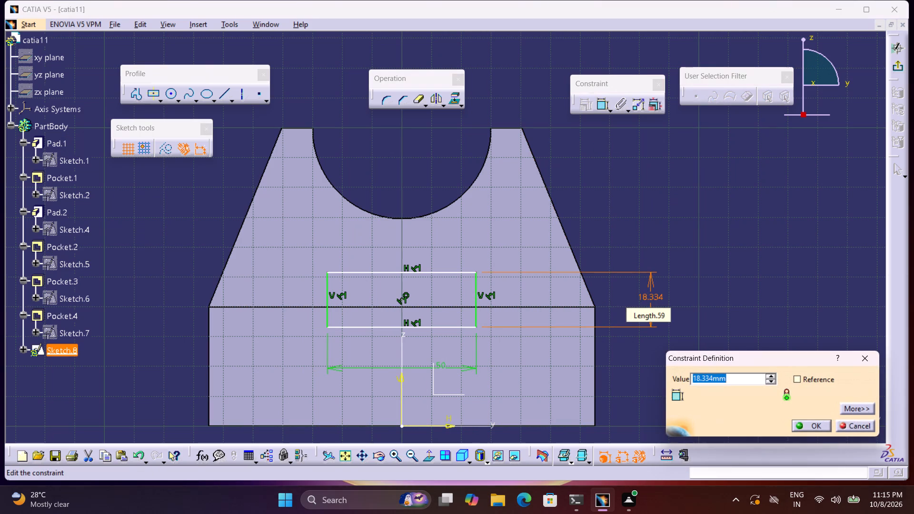
pyautogui.press('1')
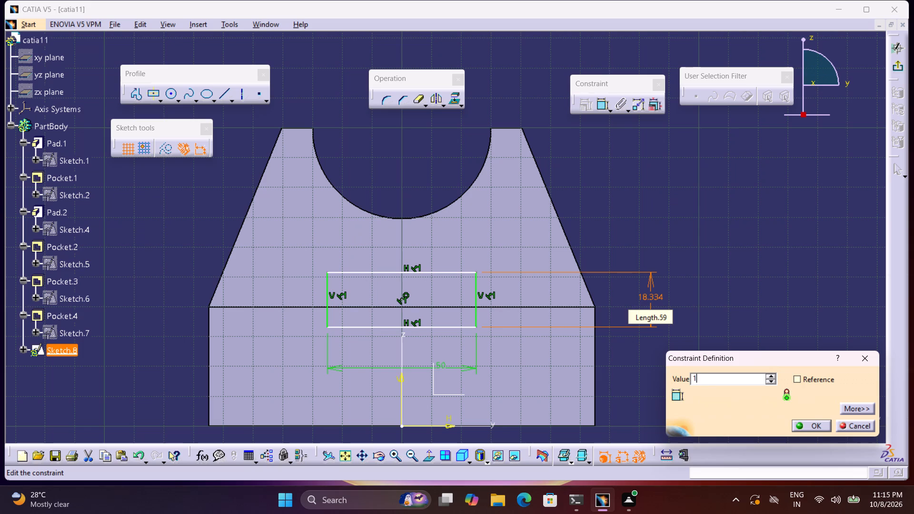
pyautogui.press('2')
pyautogui.press('Return')
# Constrain the rectangle's top line coincident with the base block's top edge.
pyautogui.click(466, 306)
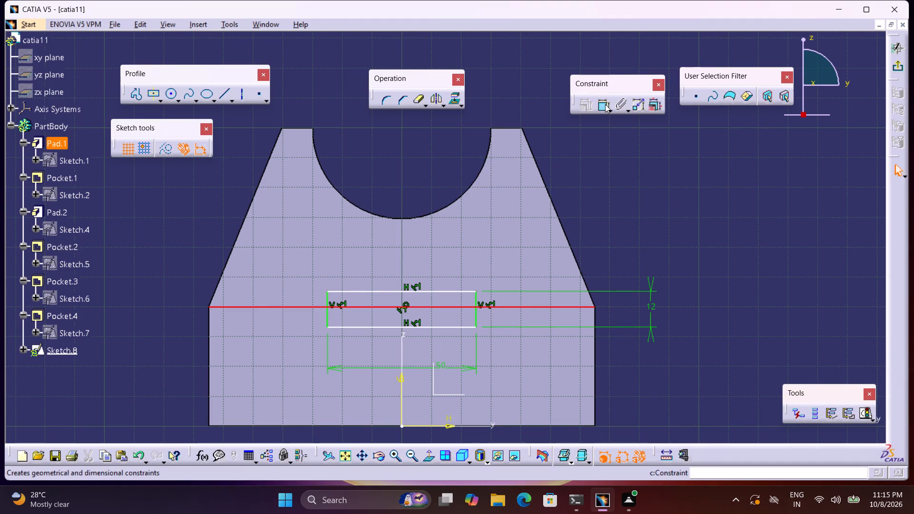
pyautogui.click(603, 103)
pyautogui.click(461, 290)
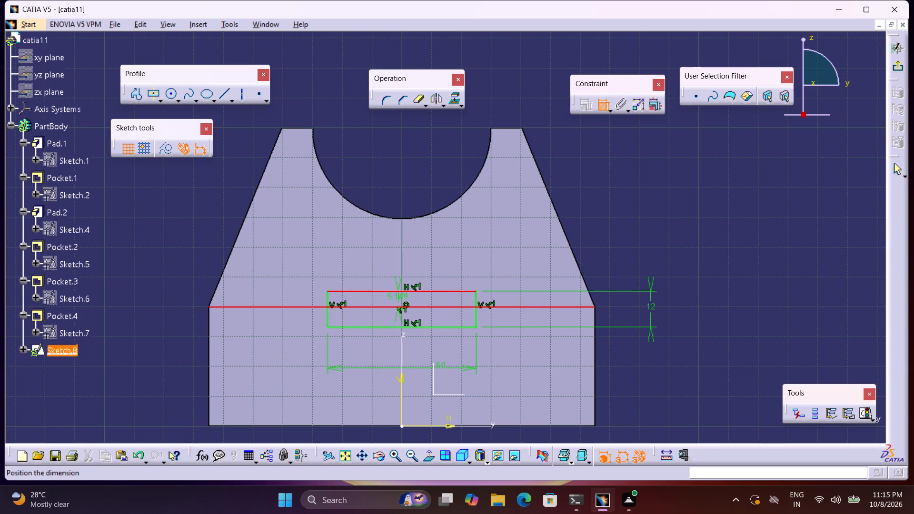
pyautogui.rightClick(551, 331)
pyautogui.click(591, 285)
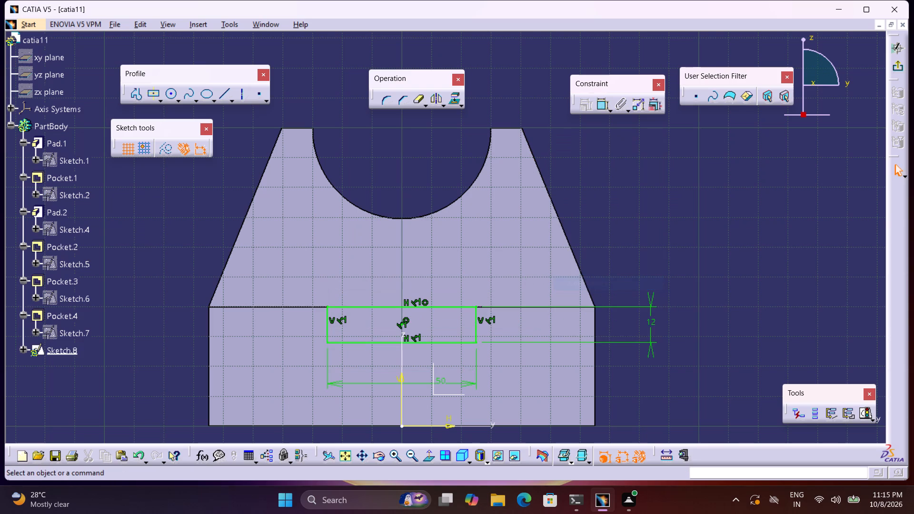
# Set the rectangle's height to 15 mm.
pyautogui.doubleClick(646, 321)
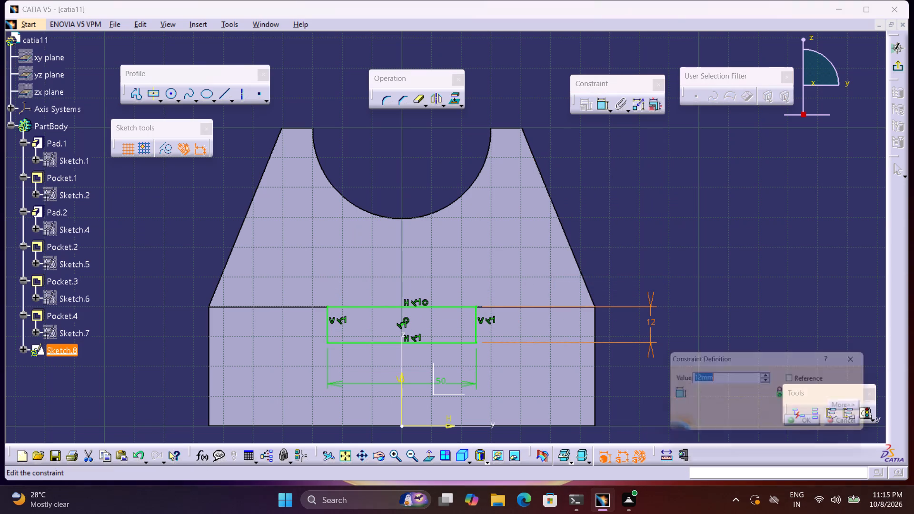
pyautogui.press('1')
pyautogui.press('5')
pyautogui.press('Return')
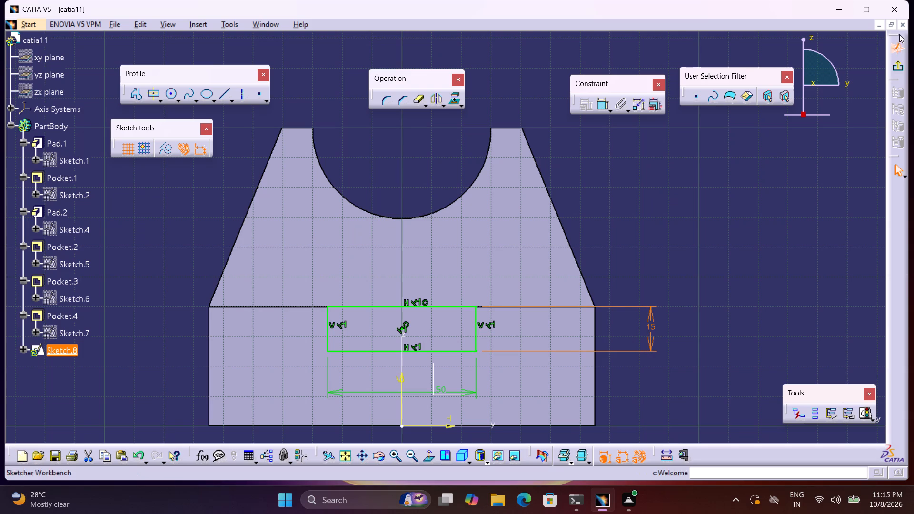
# Exit the sketch and pocket the 50 x 15 mm rectangle into the base block with a Dimension limit of 25 mm depth.
pyautogui.click(903, 62)
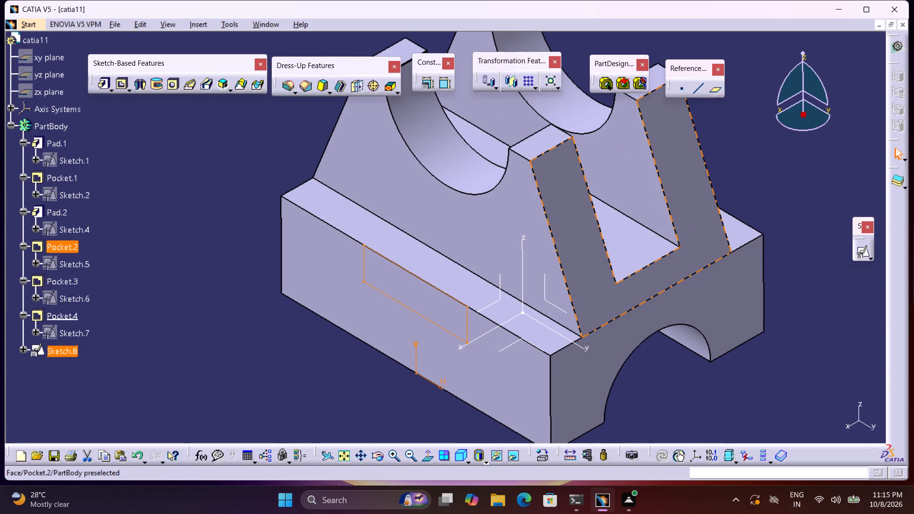
pyautogui.click(120, 80)
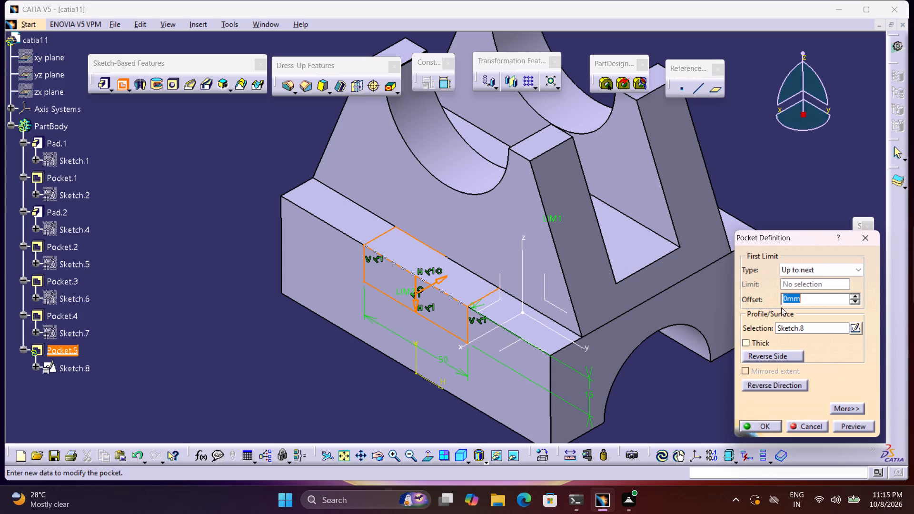
pyautogui.click(821, 267)
pyautogui.click(824, 284)
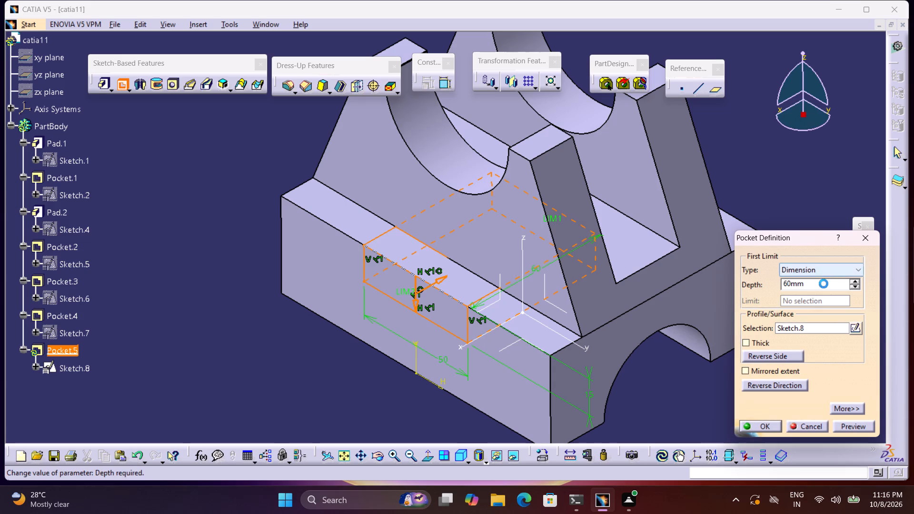
pyautogui.press('2')
pyautogui.moveTo(814, 283); pyautogui.dragTo(731, 295)
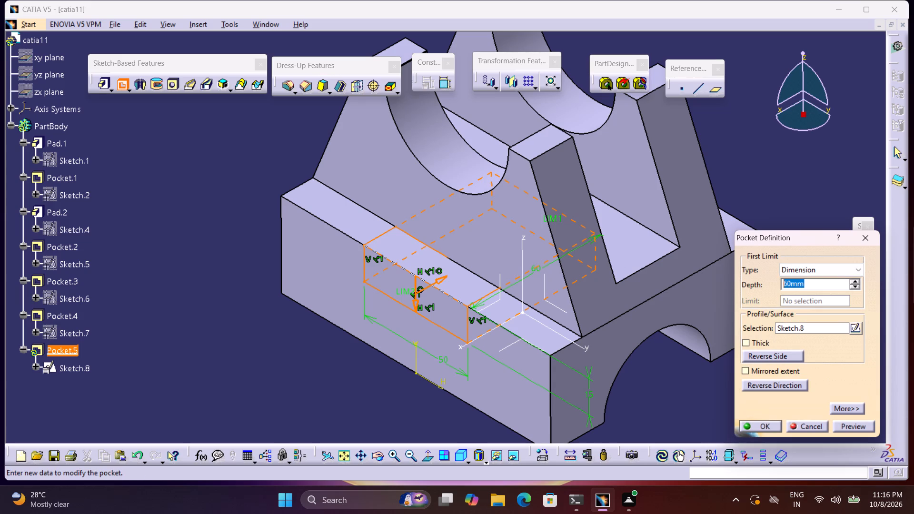
pyautogui.write('25')
pyautogui.press('Return')
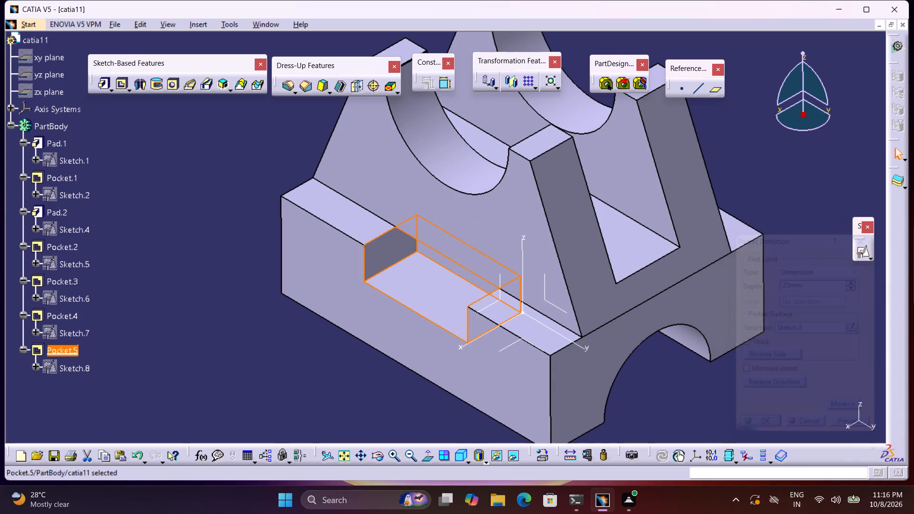
pyautogui.click(723, 397)
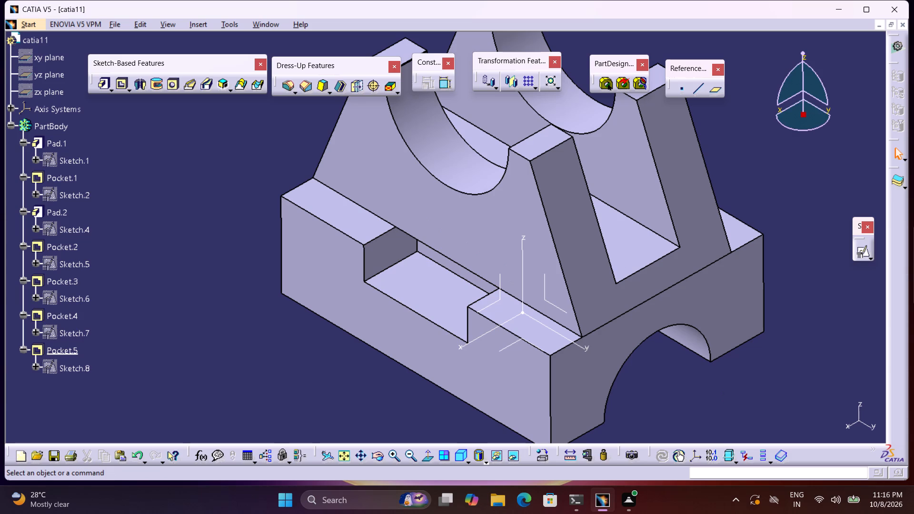
pyautogui.moveTo(717, 384); pyautogui.dragTo(733, 395, button='middle')
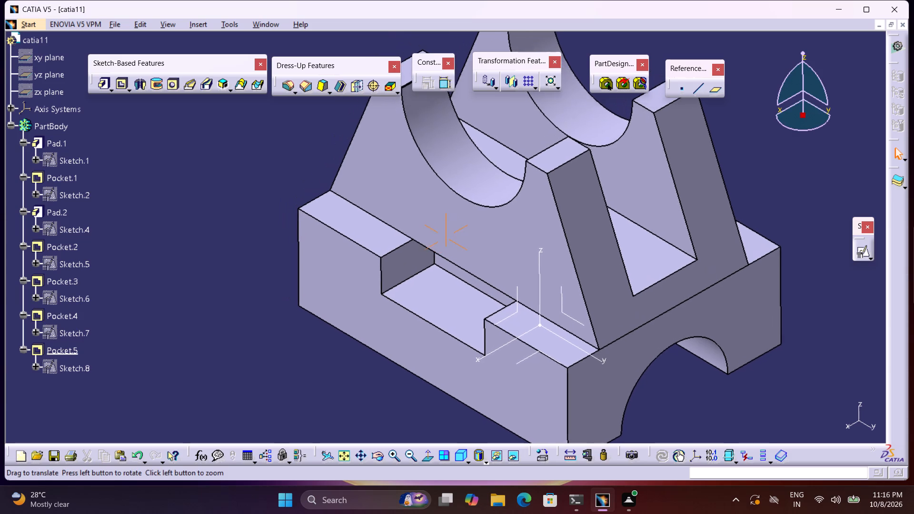
# Start a positioned sketch on the upper pad's flat top face with Swap and Reverse V enabled.
pyautogui.moveTo(733, 395); pyautogui.dragTo(736, 398, button='middle')
pyautogui.middleClick(736, 398)
pyautogui.moveTo(381, 324); pyautogui.dragTo(517, 430, button='middle')
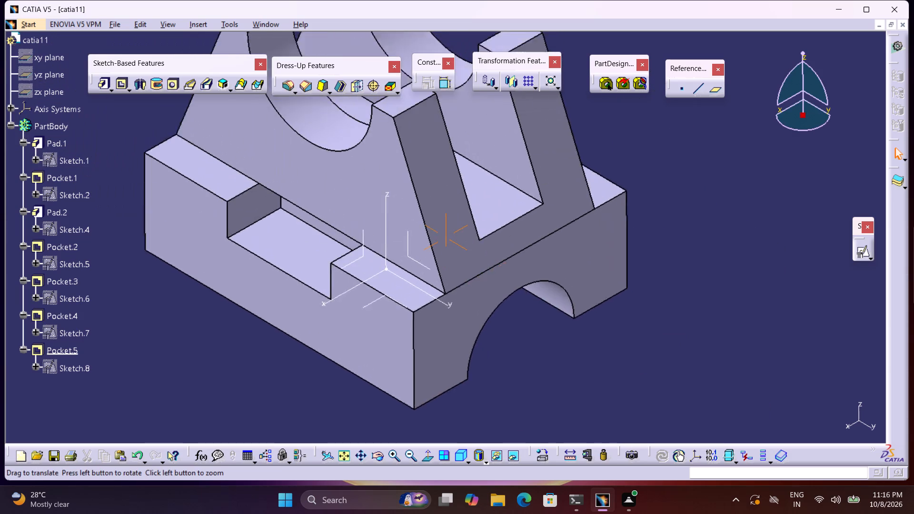
pyautogui.moveTo(517, 430); pyautogui.dragTo(552, 482, button='middle')
pyautogui.middleClick(552, 482)
pyautogui.moveTo(588, 436); pyautogui.dragTo(581, 410, button='middle')
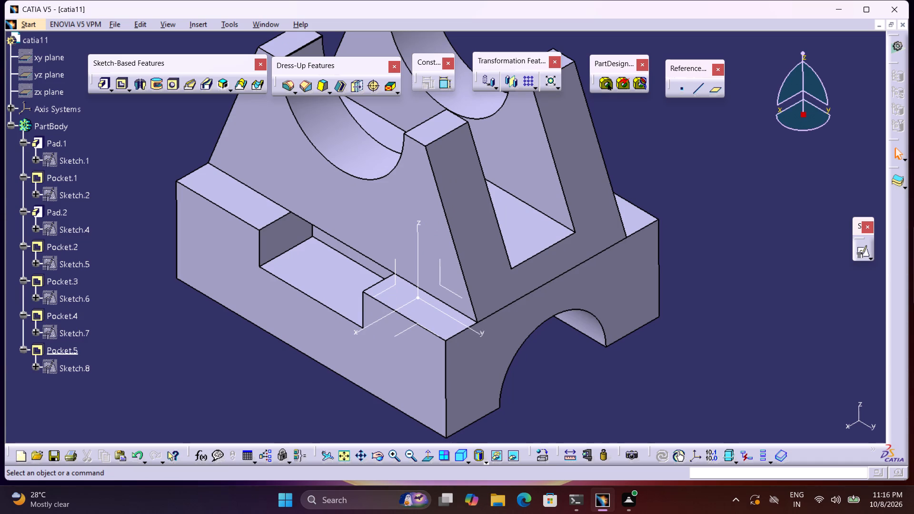
pyautogui.click(864, 249)
pyautogui.moveTo(644, 286); pyautogui.dragTo(692, 386, button='middle')
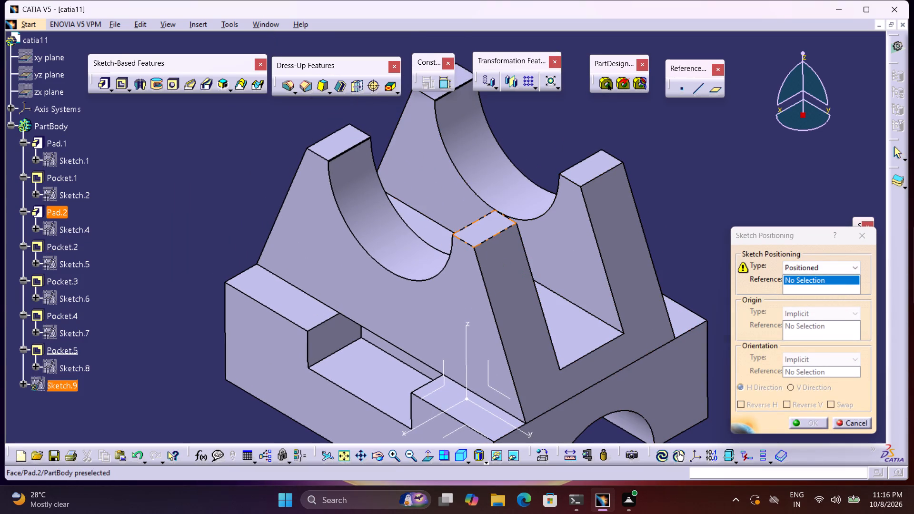
pyautogui.click(487, 230)
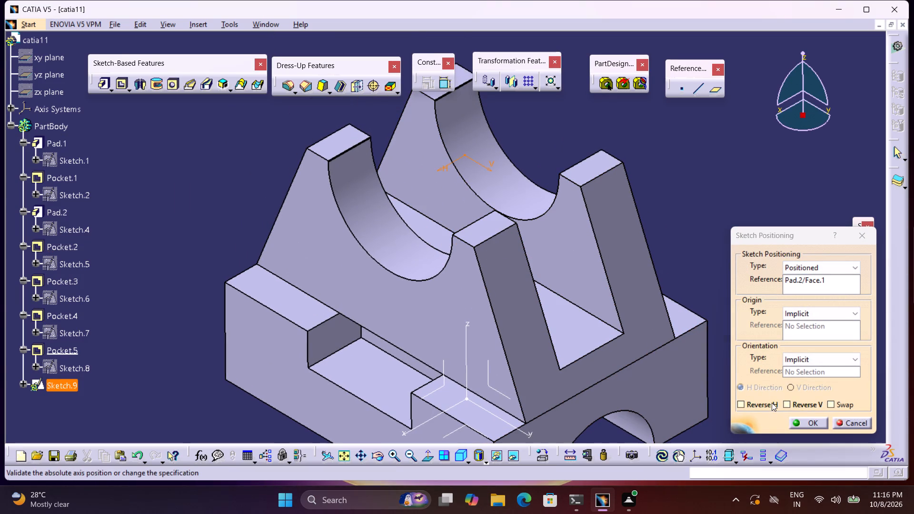
pyautogui.click(831, 402)
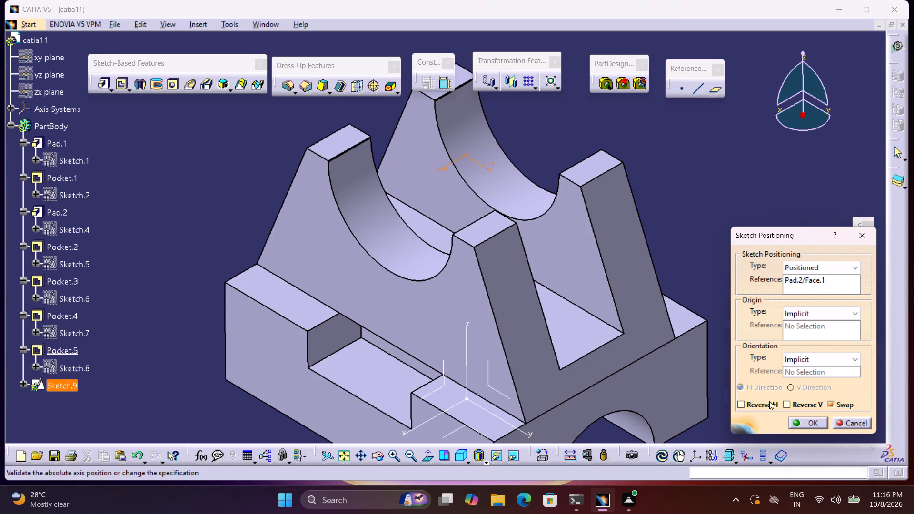
pyautogui.click(787, 405)
pyautogui.click(797, 425)
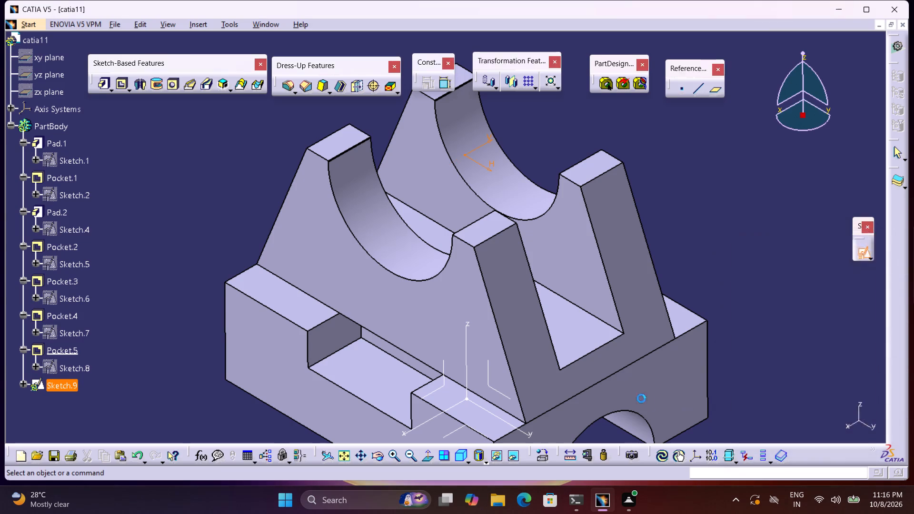
# Sketch a centered rectangle about 36 x 16 mm on the vertical axis and move it inside the front arm's cut-out area.
pyautogui.moveTo(461, 301); pyautogui.dragTo(516, 305, button='middle')
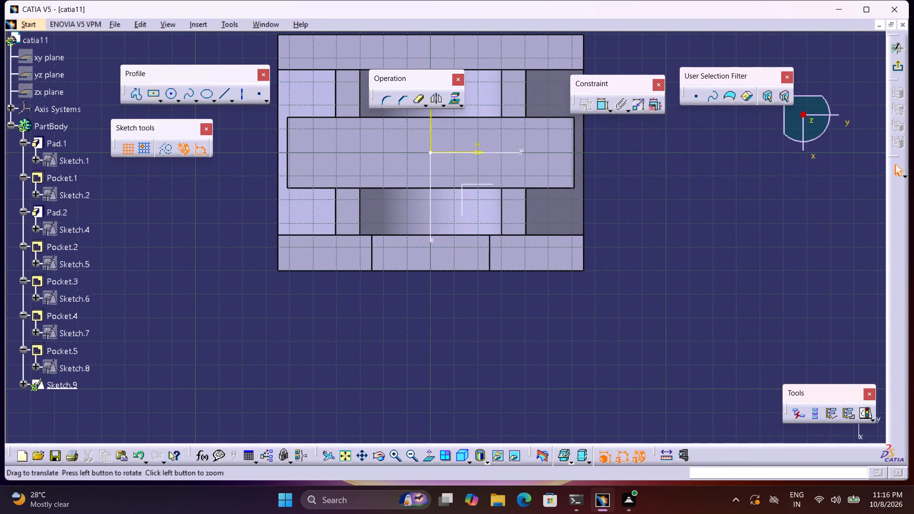
pyautogui.click(152, 93)
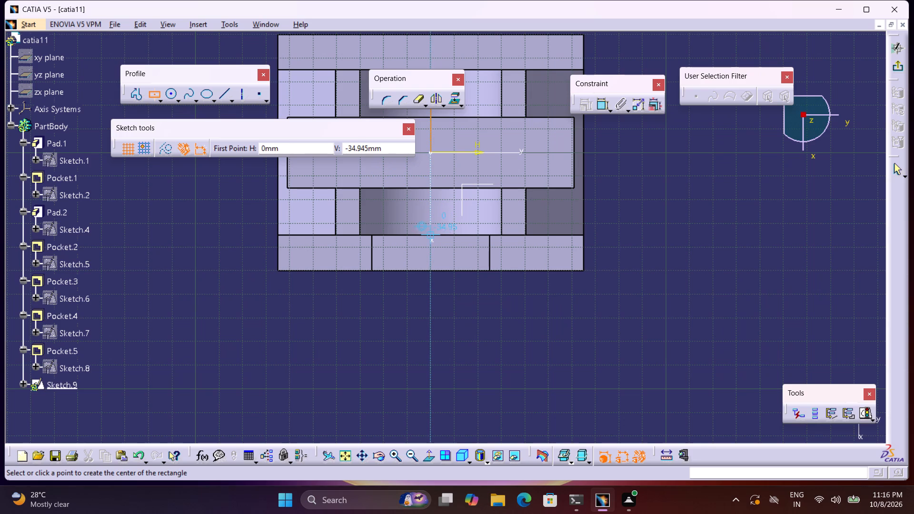
pyautogui.click(429, 234)
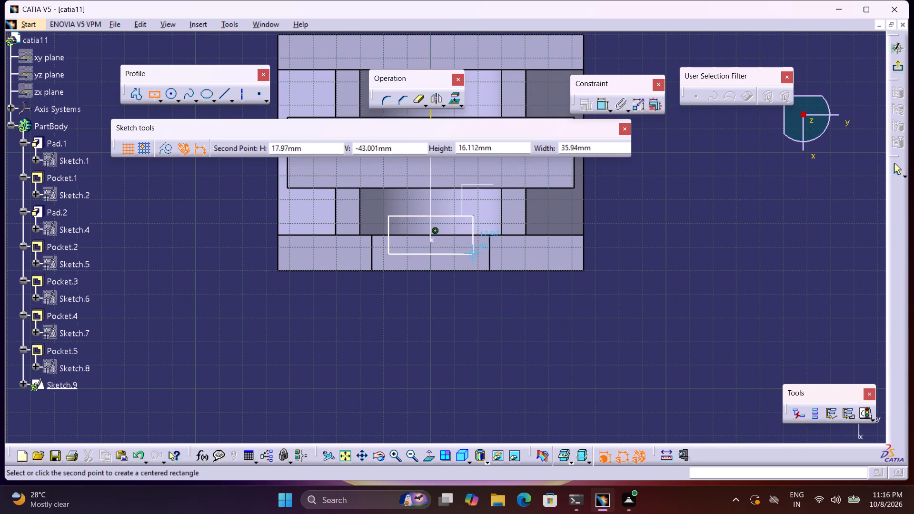
pyautogui.click(473, 254)
pyautogui.moveTo(471, 217); pyautogui.dragTo(467, 194)
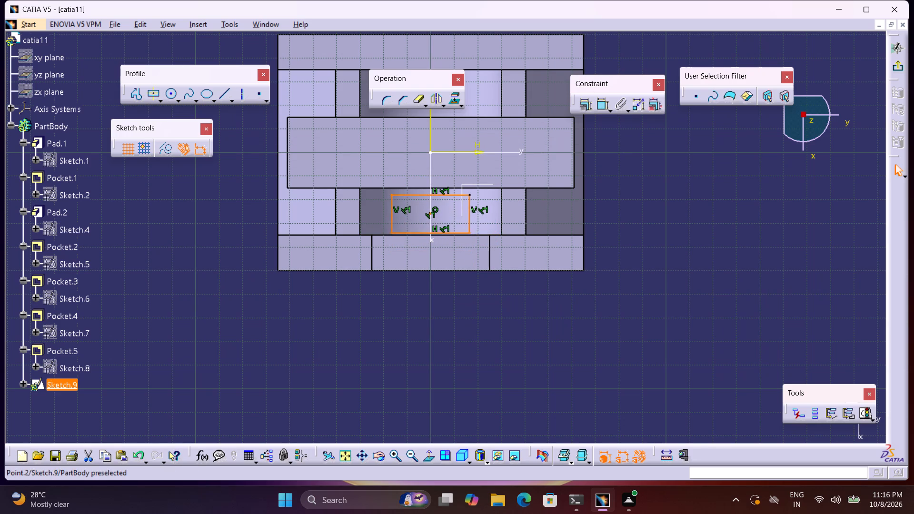
pyautogui.moveTo(467, 194); pyautogui.dragTo(469, 188)
# Constrain the rectangle's outer long line coincident with the front arm's outer edge at the circular cut-out.
pyautogui.click(602, 99)
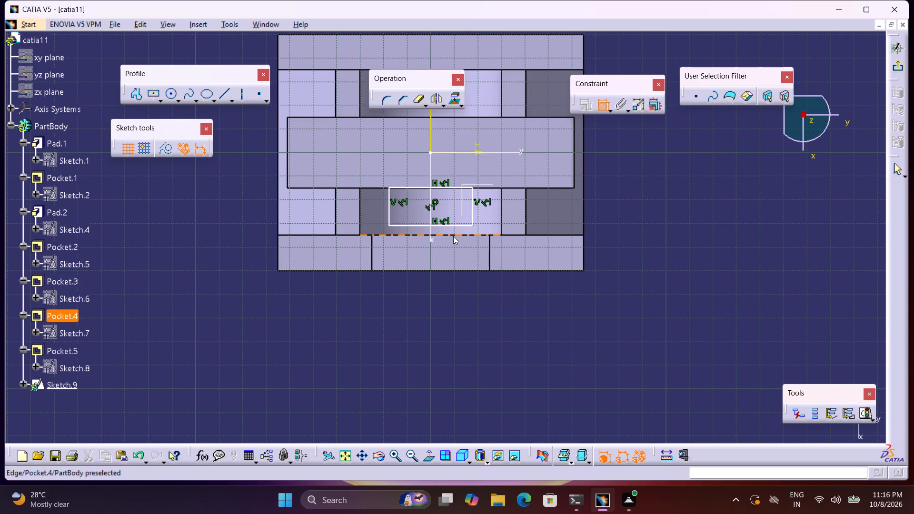
pyautogui.click(453, 235)
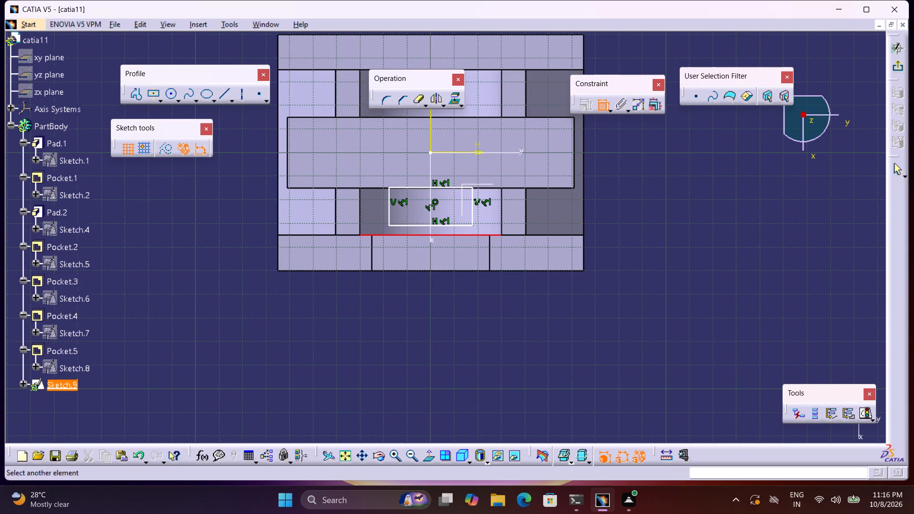
pyautogui.click(454, 223)
pyautogui.rightClick(454, 223)
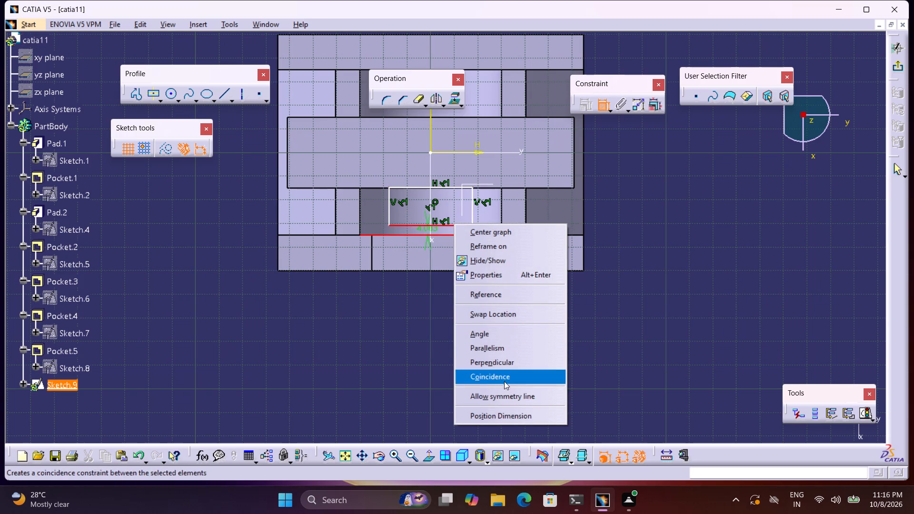
pyautogui.click(504, 380)
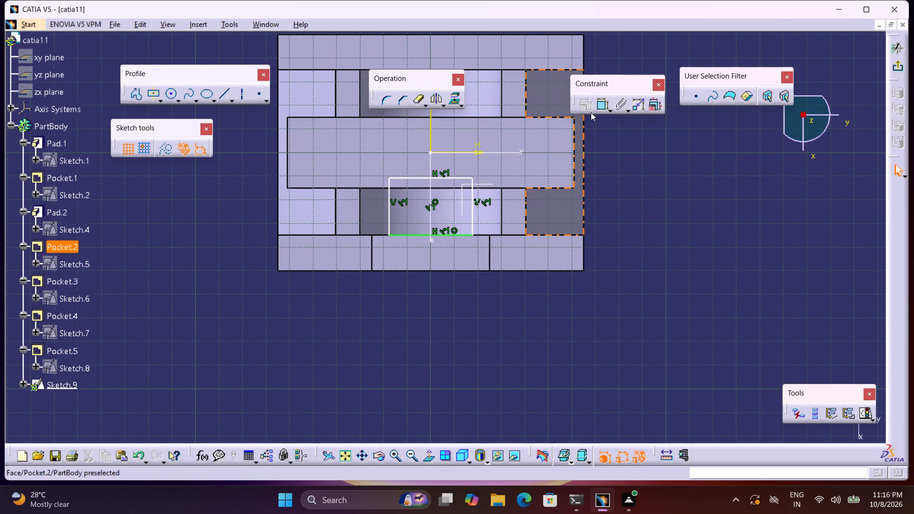
# Dimension the rectangle's height and set it to 10 mm.
pyautogui.click(602, 107)
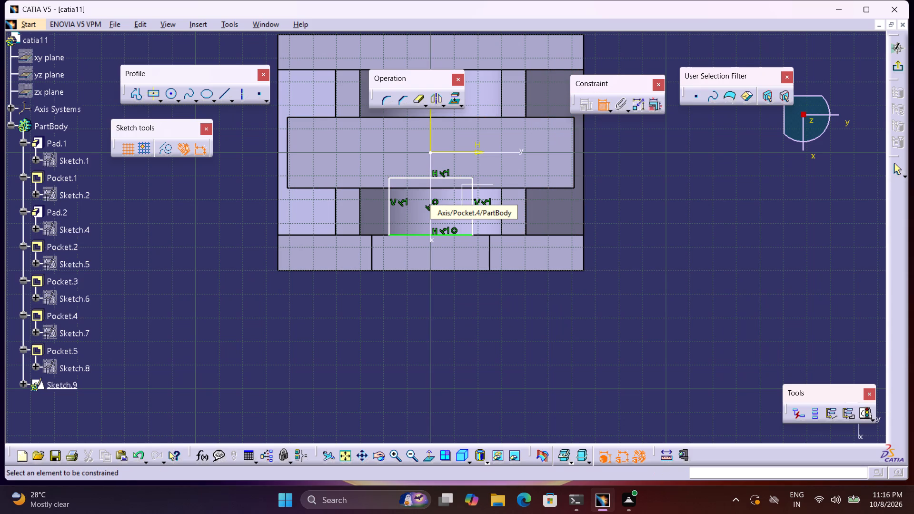
pyautogui.click(472, 192)
pyautogui.click(616, 229)
pyautogui.doubleClick(618, 228)
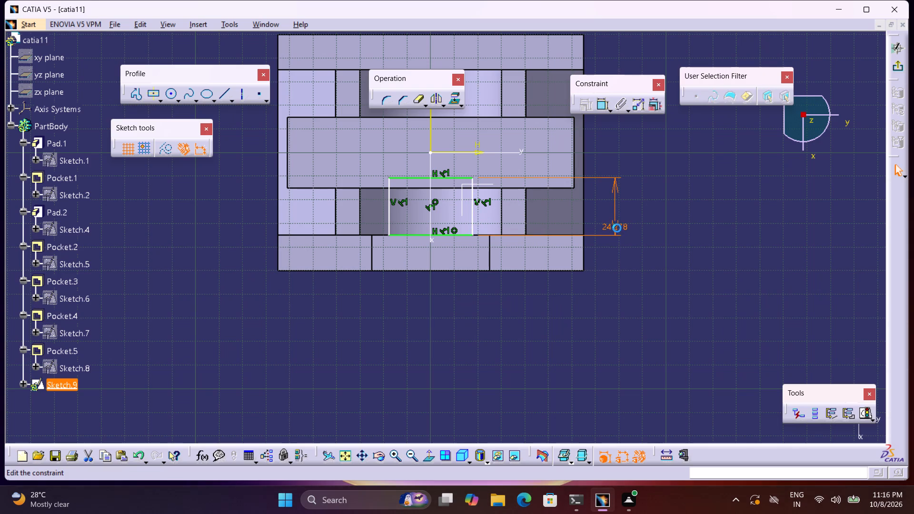
pyautogui.press('1')
pyautogui.press('0')
pyautogui.press('Return')
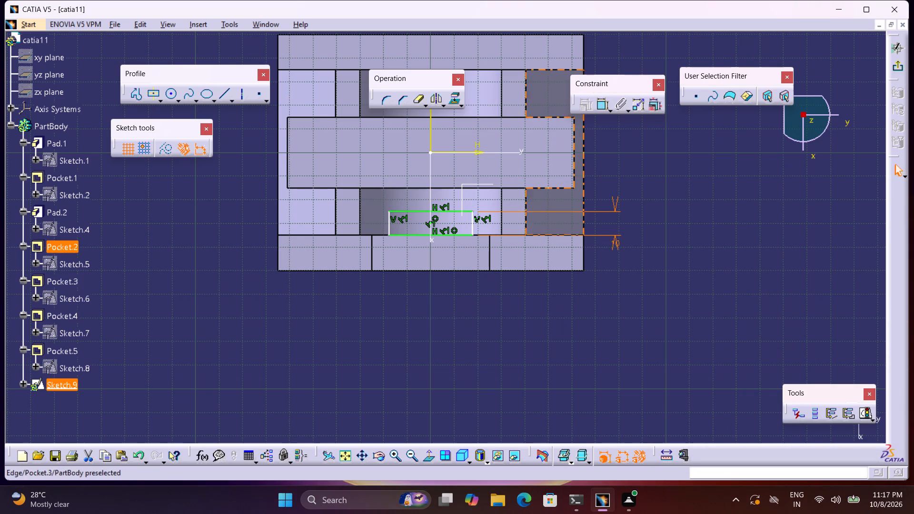
# Dimension the rectangle's width and set it to 50 mm.
pyautogui.click(601, 101)
pyautogui.click(457, 211)
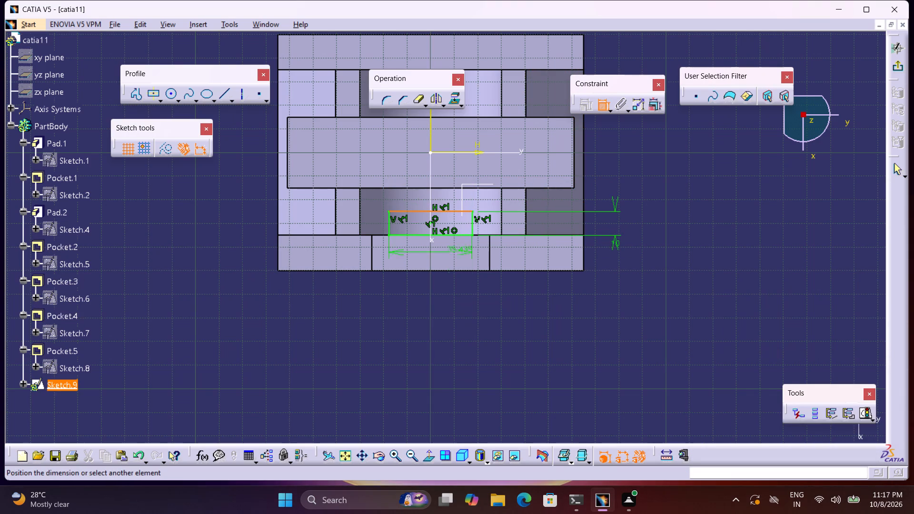
pyautogui.click(450, 299)
pyautogui.doubleClick(450, 293)
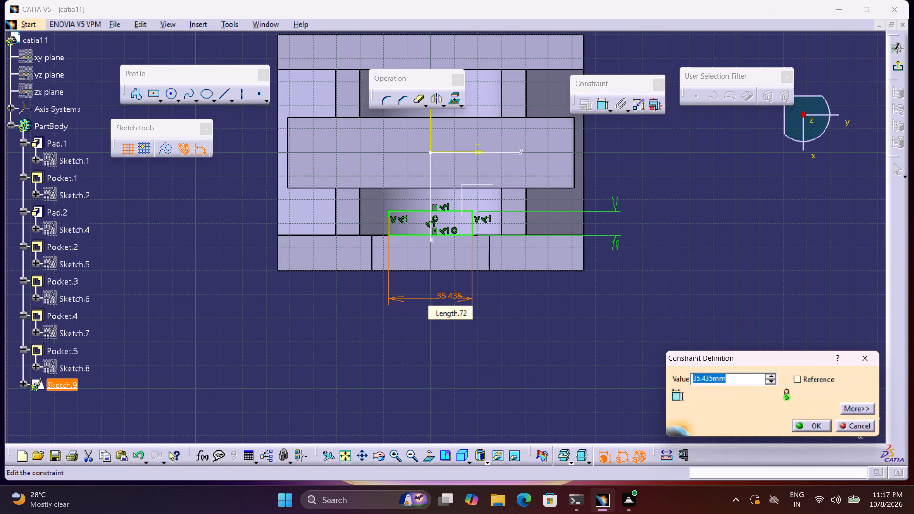
pyautogui.press('5')
pyautogui.press('0')
pyautogui.press('Return')
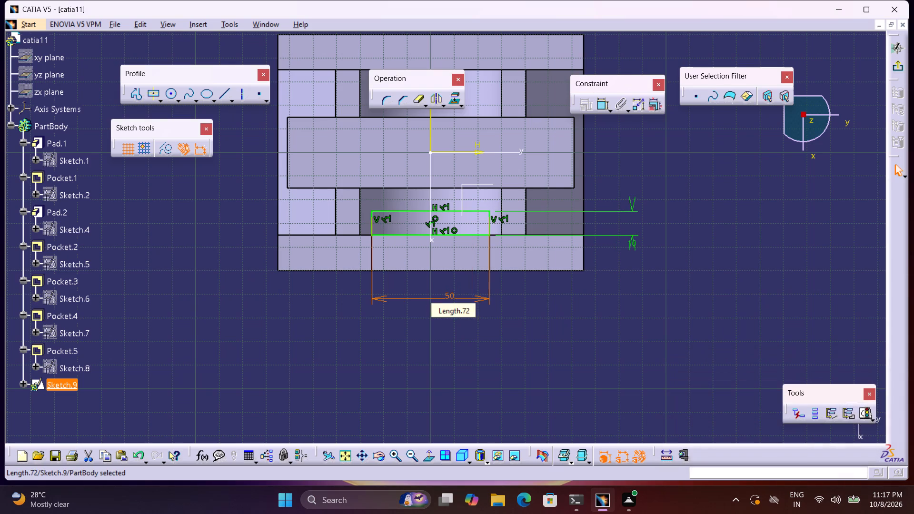
# Exit the sketch and pocket the 50 x 10 mm rectangle into the front arm with an Up to next limit.
pyautogui.click(888, 72)
pyautogui.click(897, 59)
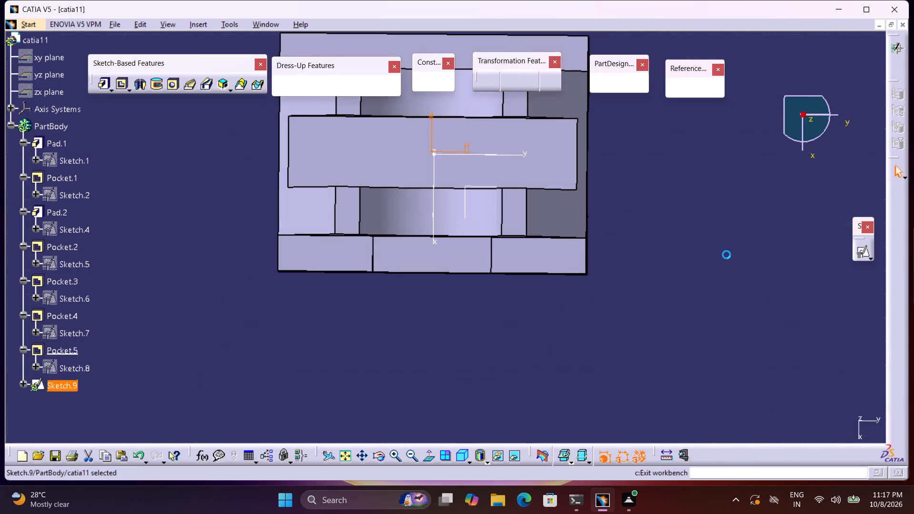
pyautogui.click(121, 84)
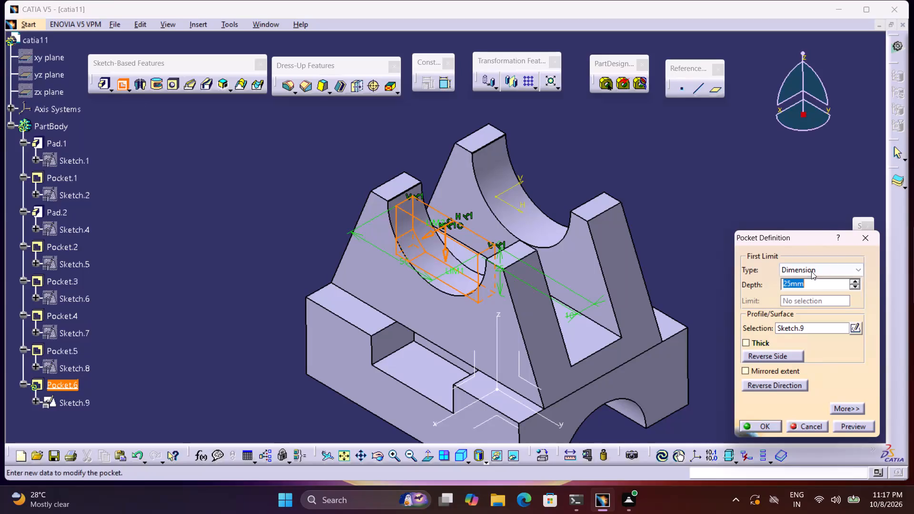
pyautogui.click(811, 271)
pyautogui.click(814, 286)
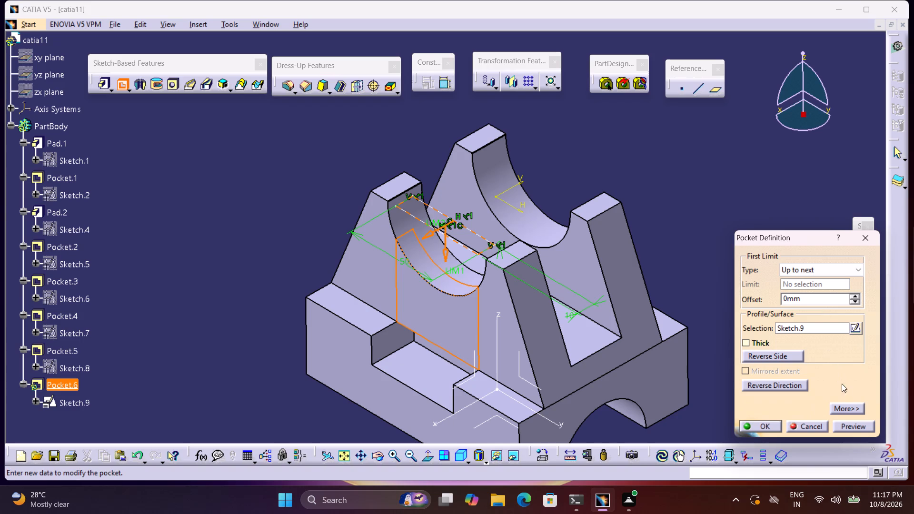
pyautogui.click(854, 426)
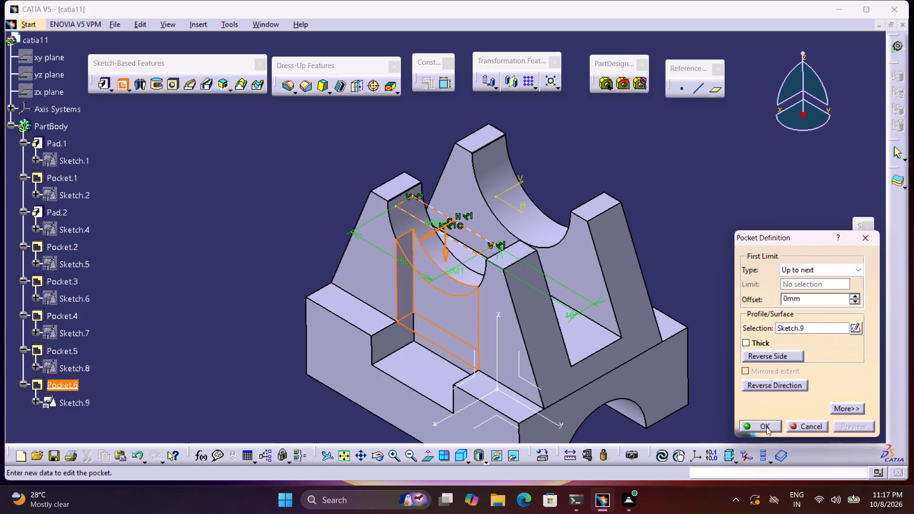
pyautogui.click(766, 427)
pyautogui.click(794, 342)
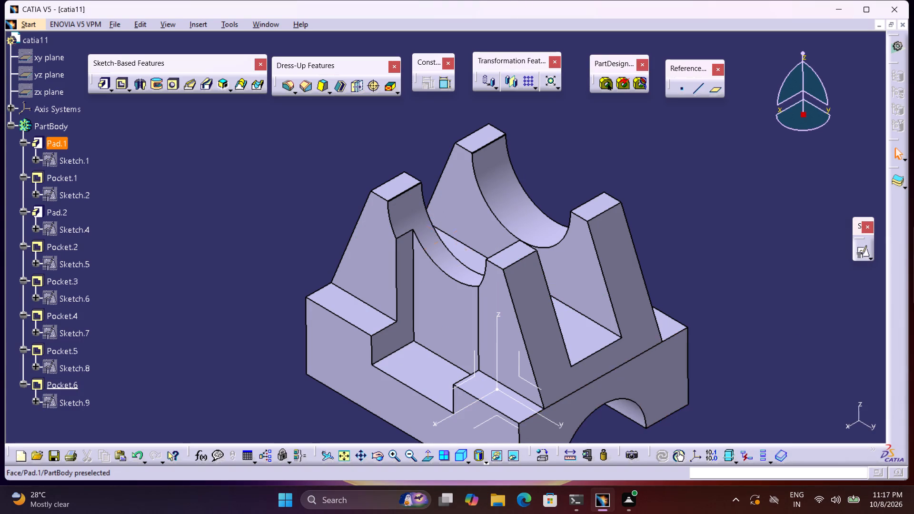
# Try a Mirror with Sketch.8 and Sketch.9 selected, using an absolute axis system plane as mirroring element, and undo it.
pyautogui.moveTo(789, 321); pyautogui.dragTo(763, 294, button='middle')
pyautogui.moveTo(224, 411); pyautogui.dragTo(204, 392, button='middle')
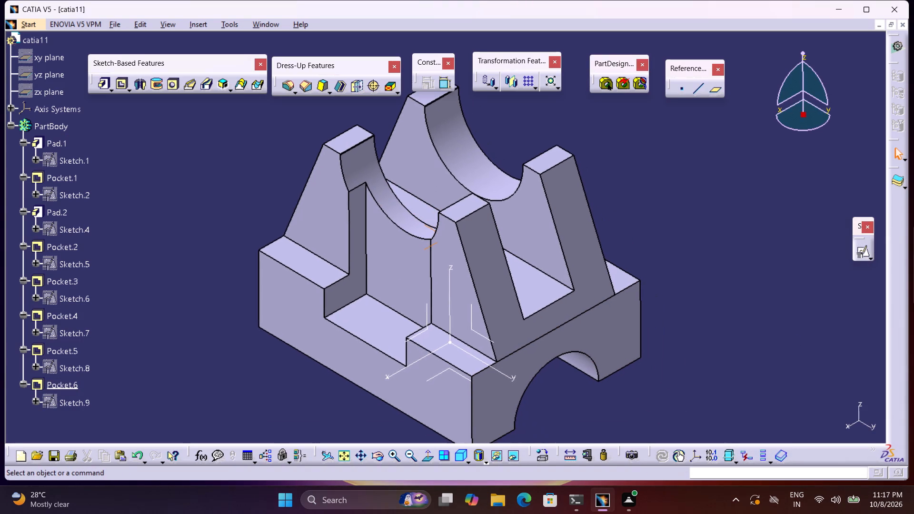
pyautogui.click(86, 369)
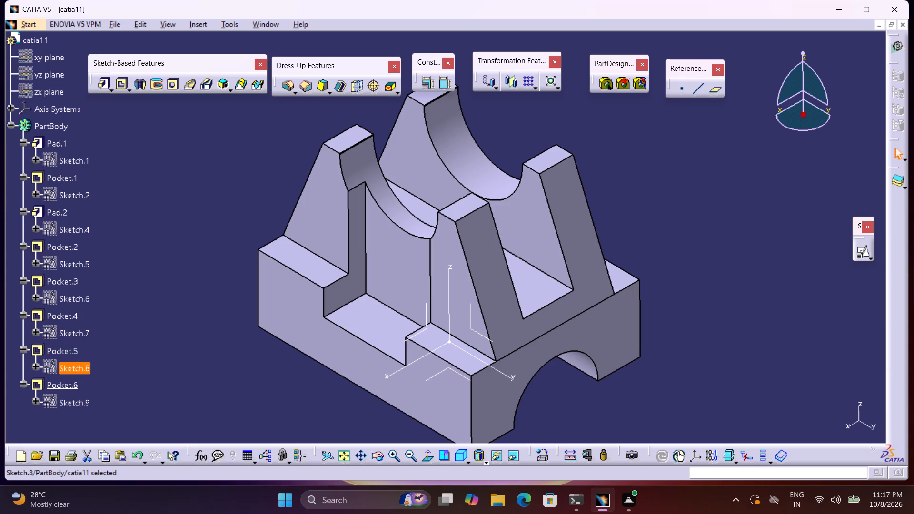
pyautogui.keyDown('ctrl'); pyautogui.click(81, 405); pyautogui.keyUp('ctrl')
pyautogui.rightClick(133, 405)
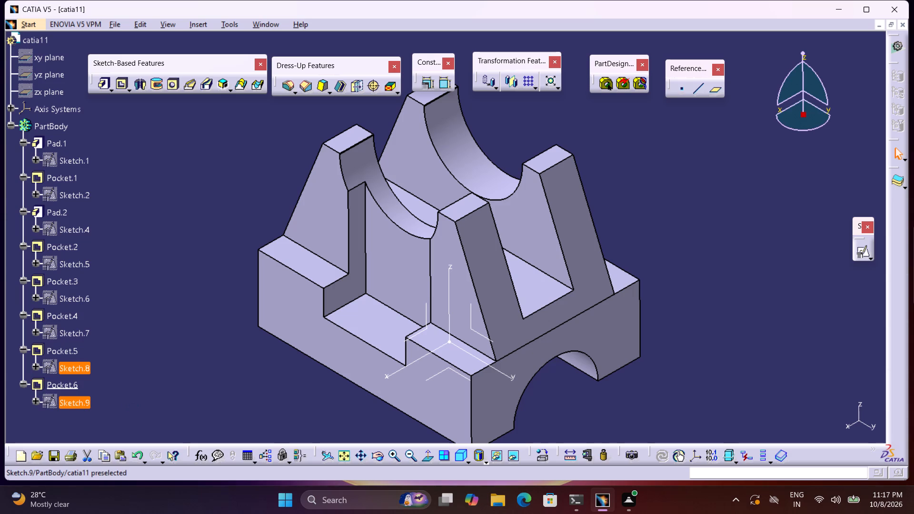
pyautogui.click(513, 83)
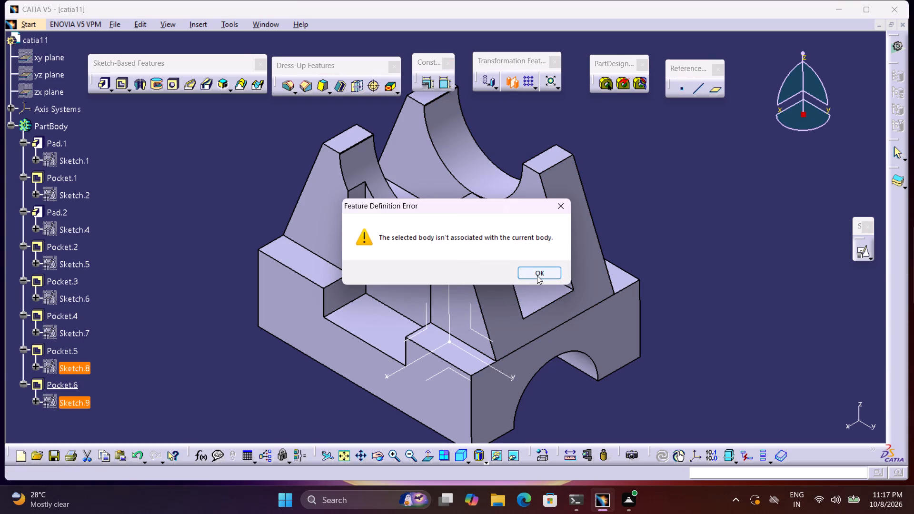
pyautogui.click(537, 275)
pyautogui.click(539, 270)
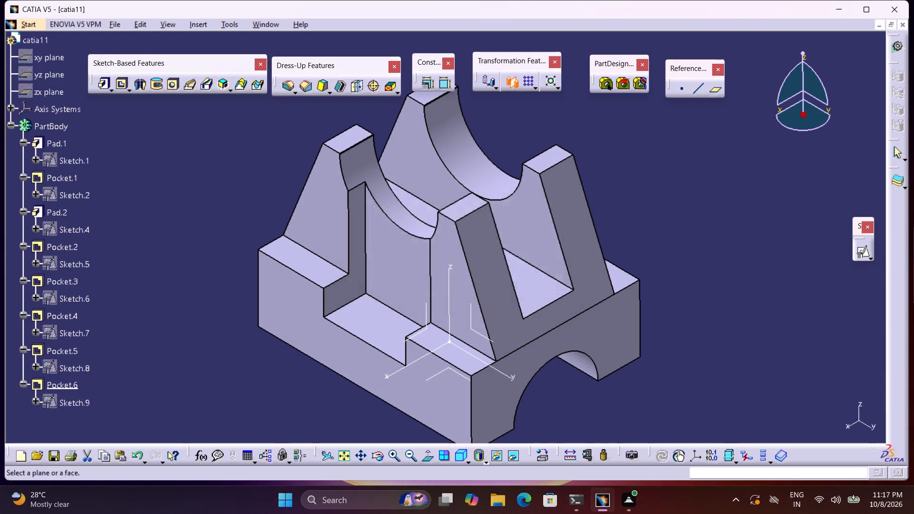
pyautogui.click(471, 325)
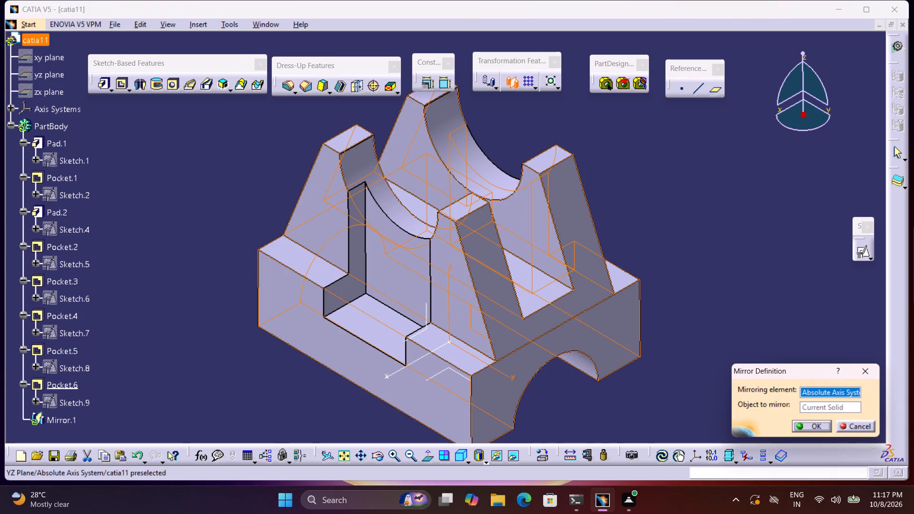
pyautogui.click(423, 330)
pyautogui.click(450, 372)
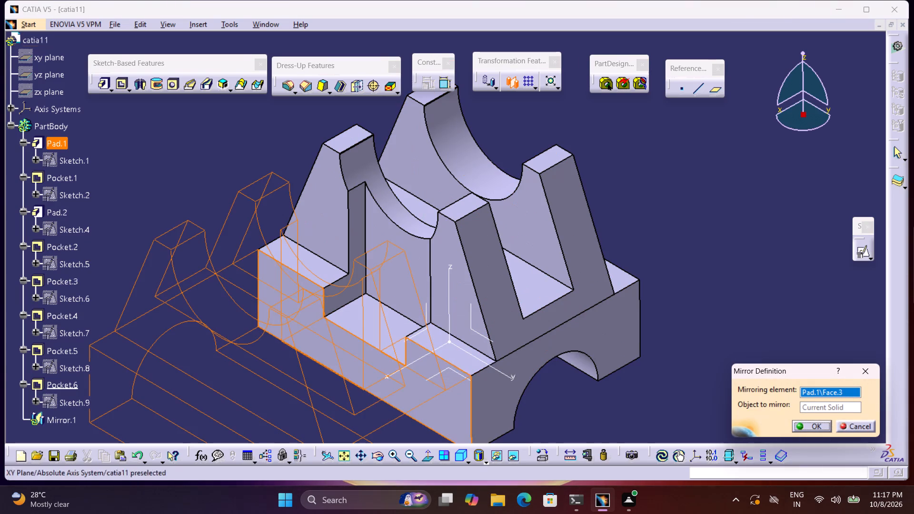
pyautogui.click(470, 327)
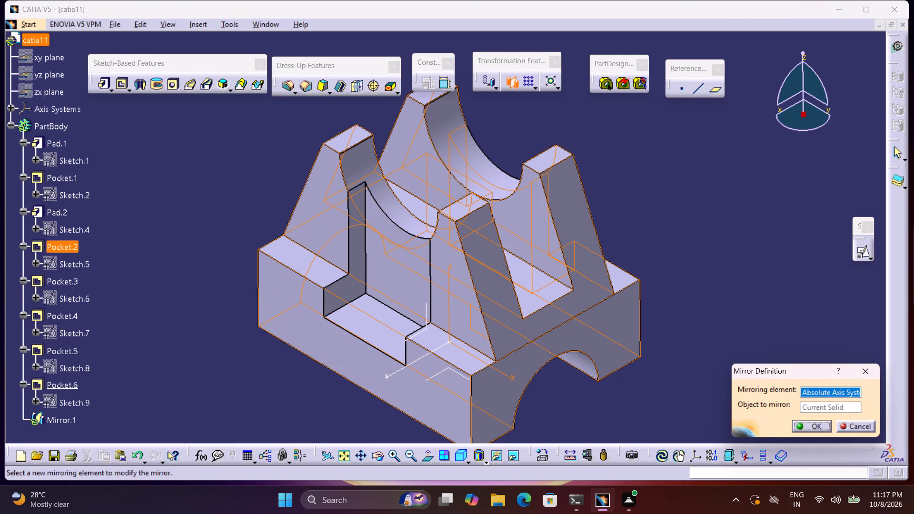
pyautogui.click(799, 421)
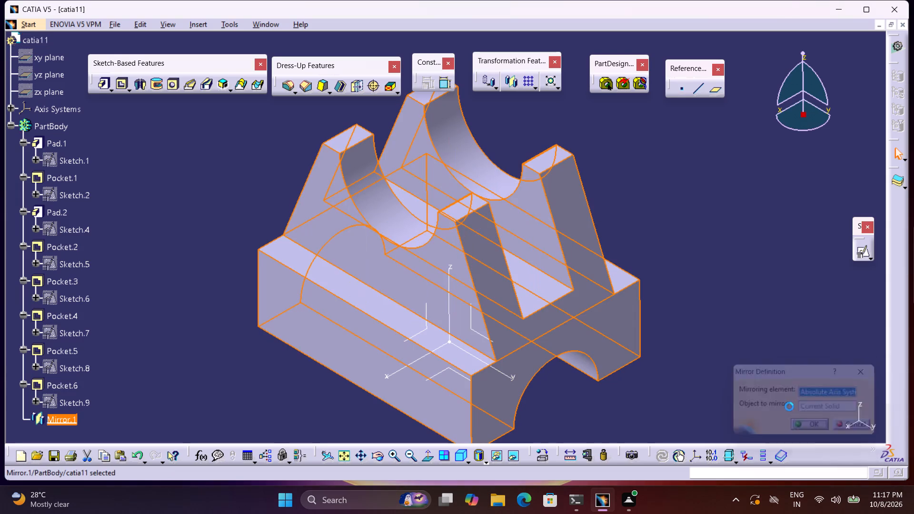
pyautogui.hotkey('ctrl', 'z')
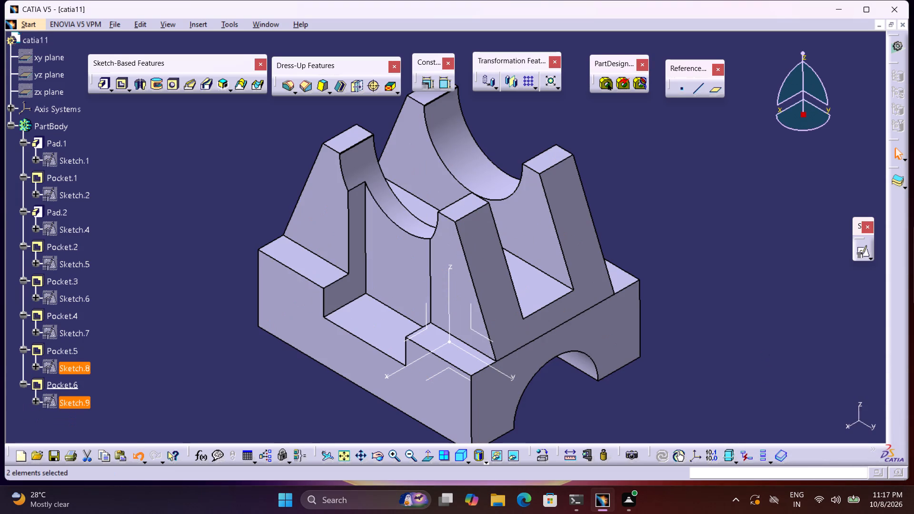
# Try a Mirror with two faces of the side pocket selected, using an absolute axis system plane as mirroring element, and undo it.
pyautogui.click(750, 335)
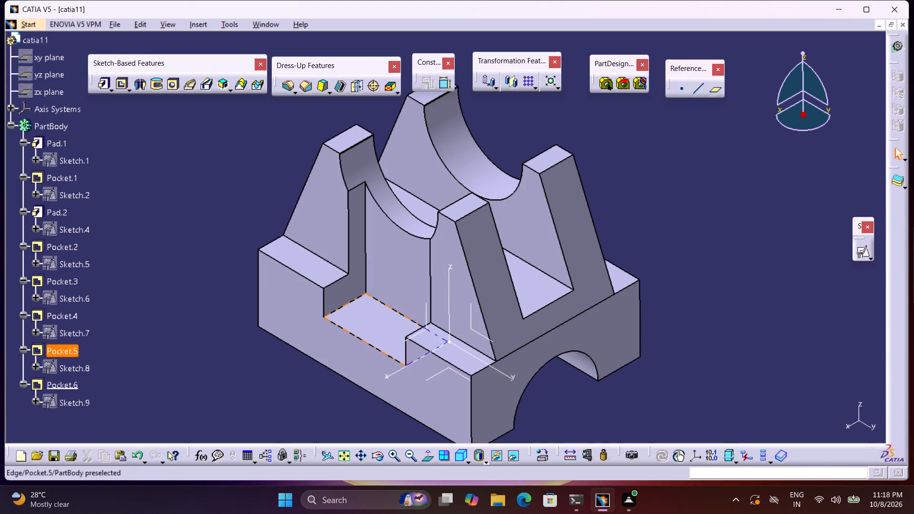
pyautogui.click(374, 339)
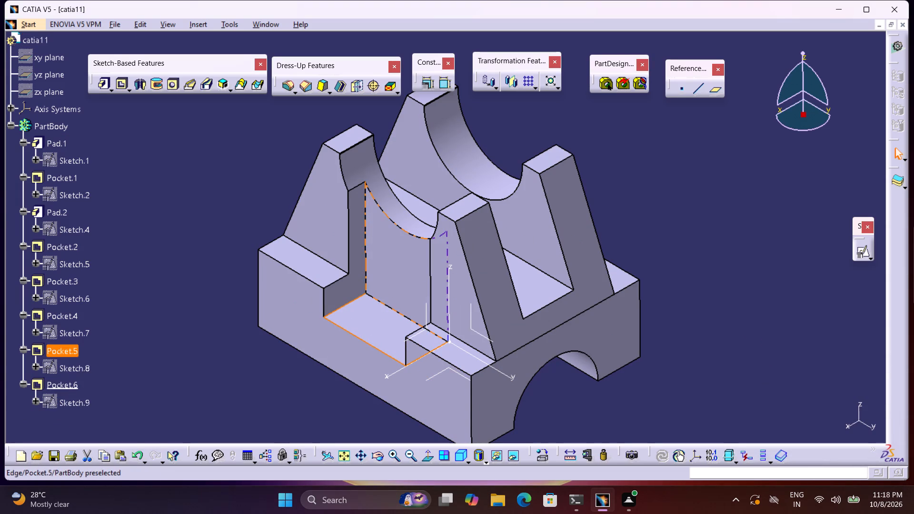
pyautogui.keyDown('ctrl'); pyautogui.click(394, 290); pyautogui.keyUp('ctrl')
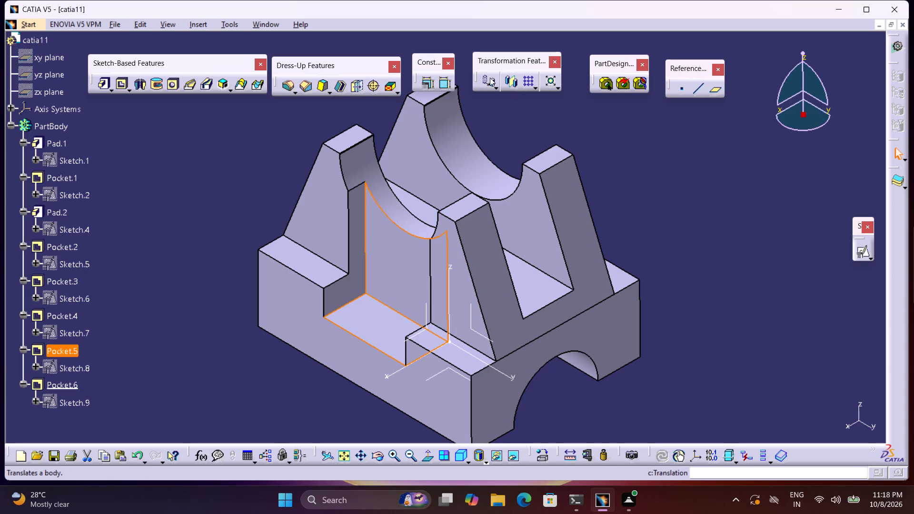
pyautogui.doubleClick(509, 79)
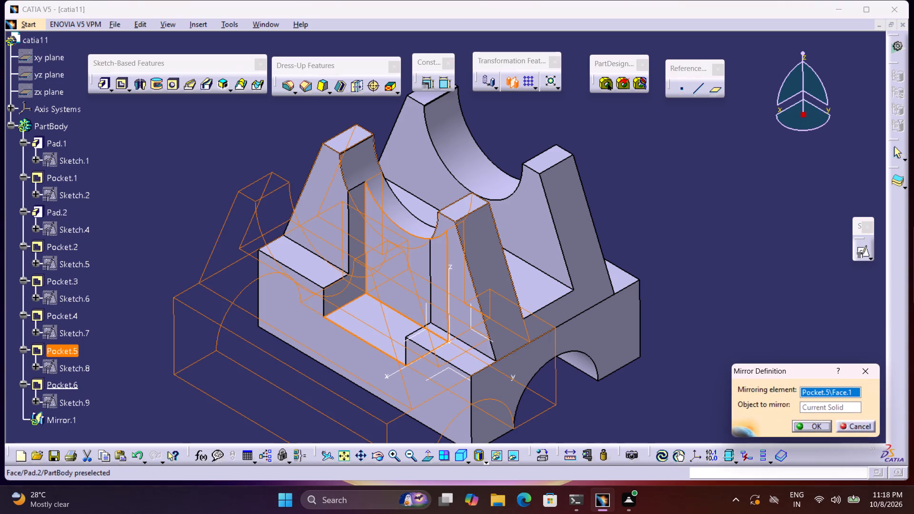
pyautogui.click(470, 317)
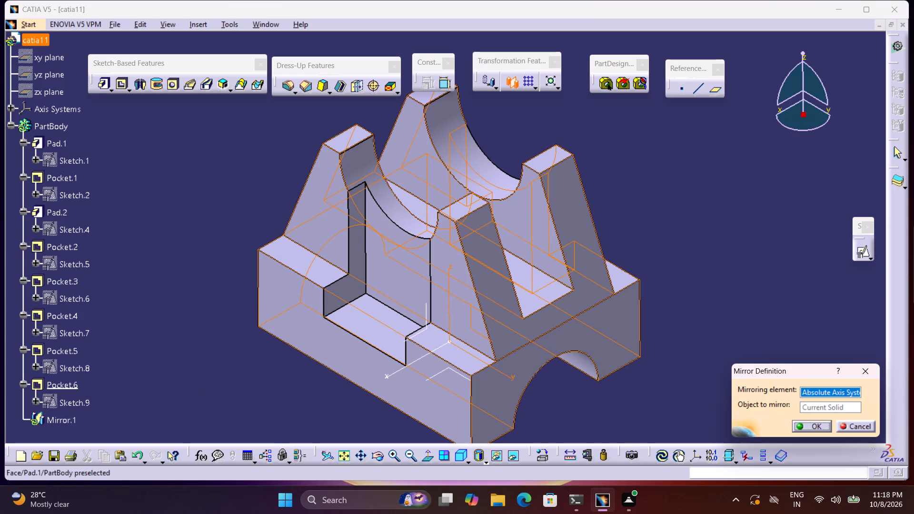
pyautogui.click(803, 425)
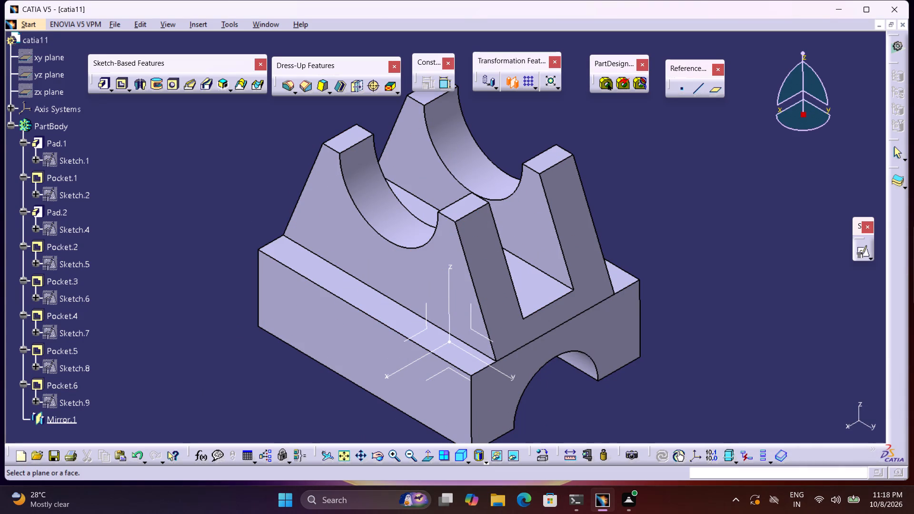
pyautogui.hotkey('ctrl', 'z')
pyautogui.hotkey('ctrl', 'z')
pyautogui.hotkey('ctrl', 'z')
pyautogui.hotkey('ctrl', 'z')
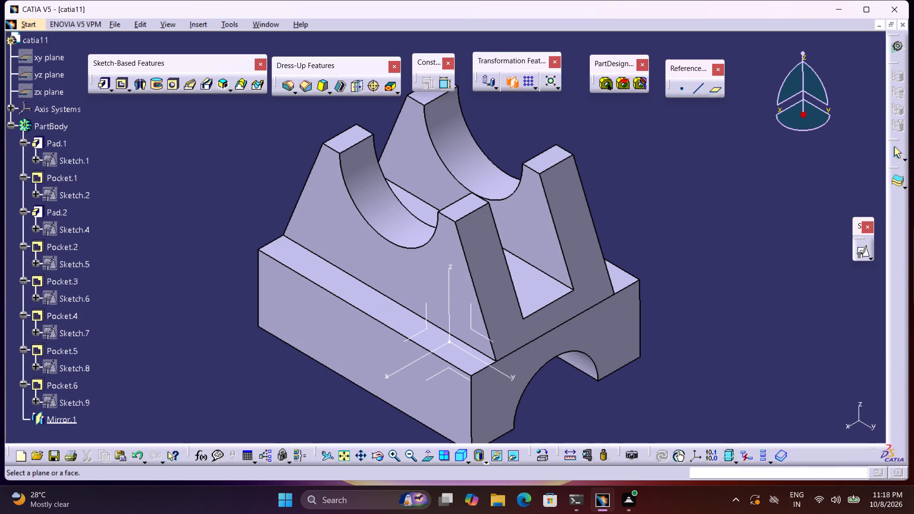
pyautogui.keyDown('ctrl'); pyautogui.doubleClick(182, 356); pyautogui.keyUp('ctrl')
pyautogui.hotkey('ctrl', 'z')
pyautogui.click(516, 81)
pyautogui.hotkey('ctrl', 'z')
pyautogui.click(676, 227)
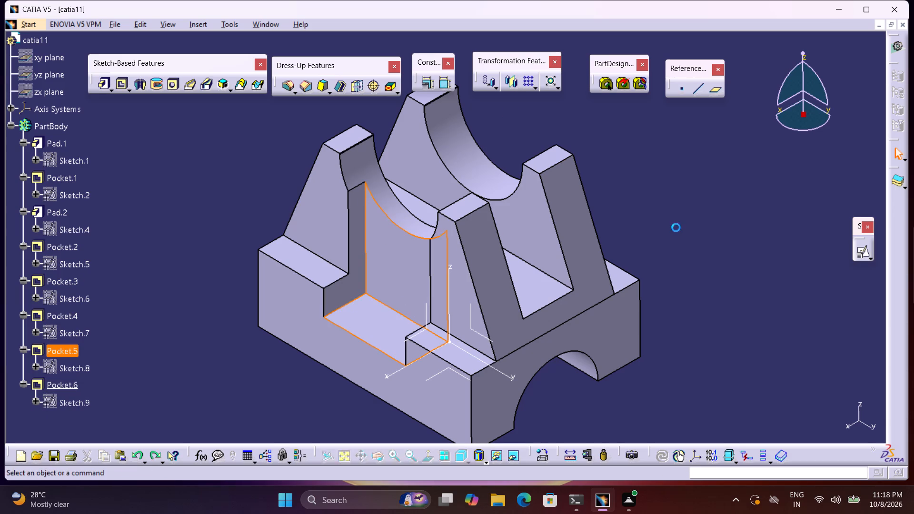
# Start a positioned sketch on the top face of the uncut rear arm, with Reverse H and Swap enabled.
pyautogui.moveTo(685, 239); pyautogui.dragTo(399, 299, button='middle')
pyautogui.moveTo(623, 256); pyautogui.dragTo(399, 299, button='right')
pyautogui.moveTo(399, 299); pyautogui.dragTo(399, 300, button='middle')
pyautogui.moveTo(781, 356); pyautogui.dragTo(672, 394, button='middle')
pyautogui.moveTo(727, 388); pyautogui.dragTo(672, 394, button='right')
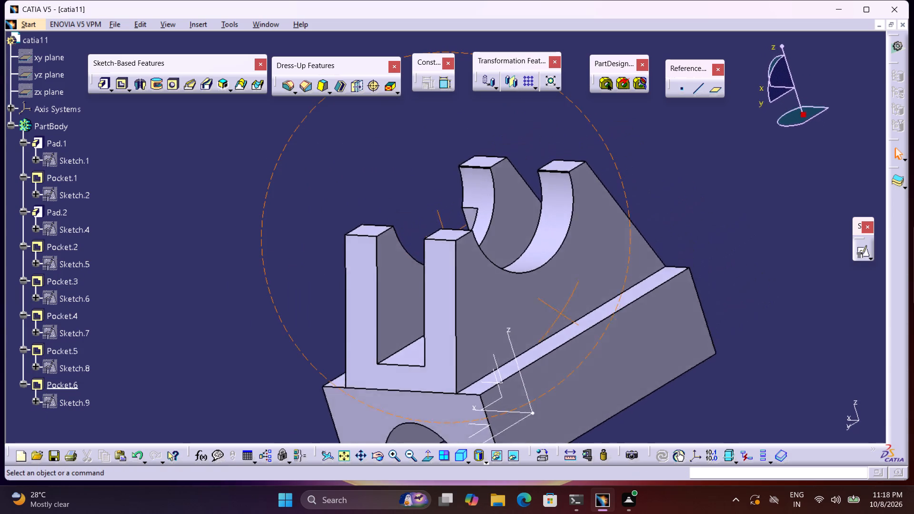
pyautogui.moveTo(672, 394); pyautogui.dragTo(567, 456, button='middle')
pyautogui.moveTo(672, 394); pyautogui.dragTo(567, 456, button='right')
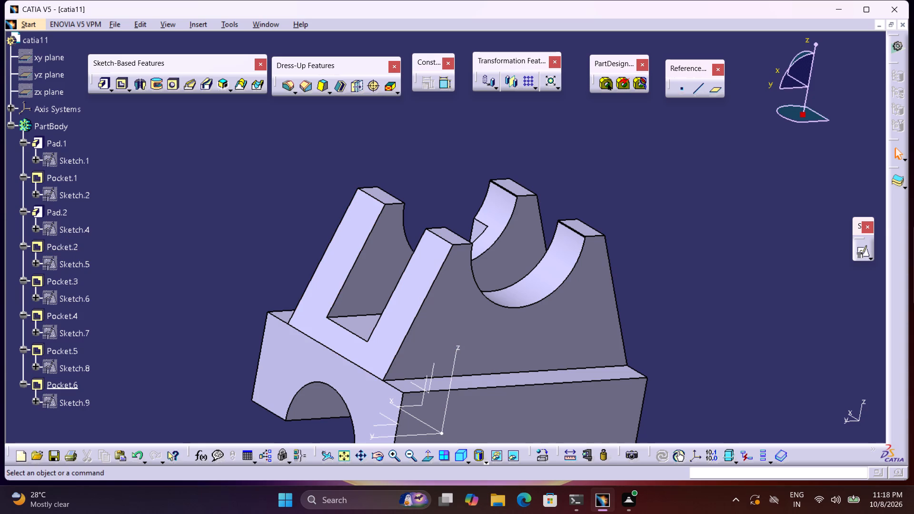
pyautogui.click(864, 250)
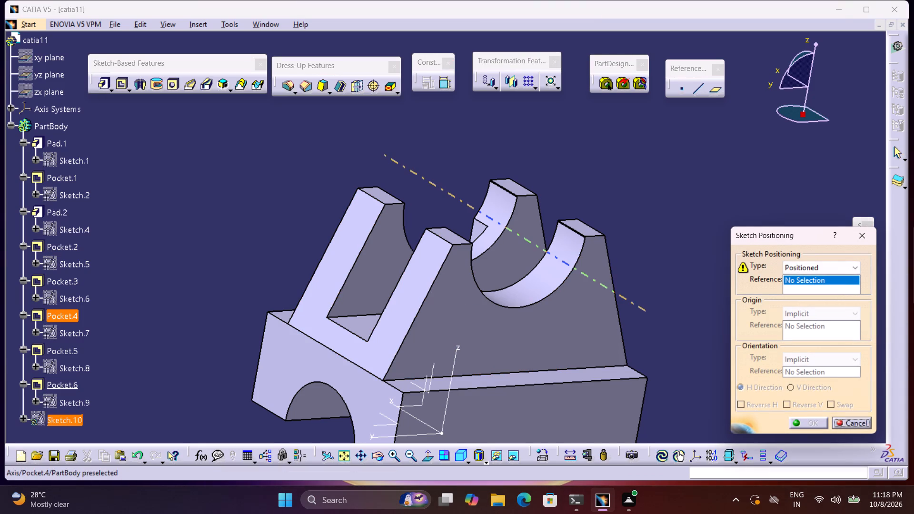
pyautogui.moveTo(506, 298); pyautogui.dragTo(485, 383, button='middle')
pyautogui.moveTo(496, 332); pyautogui.dragTo(486, 383, button='right')
pyautogui.click(443, 290)
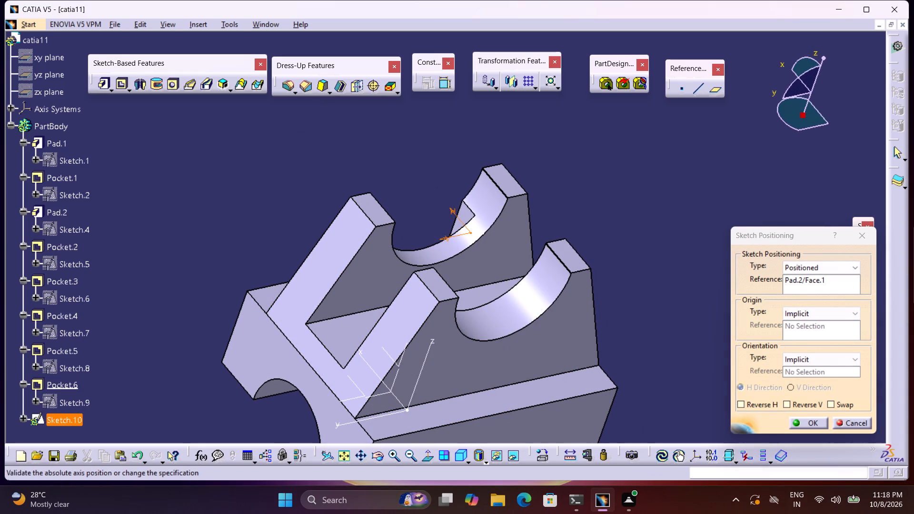
pyautogui.click(831, 403)
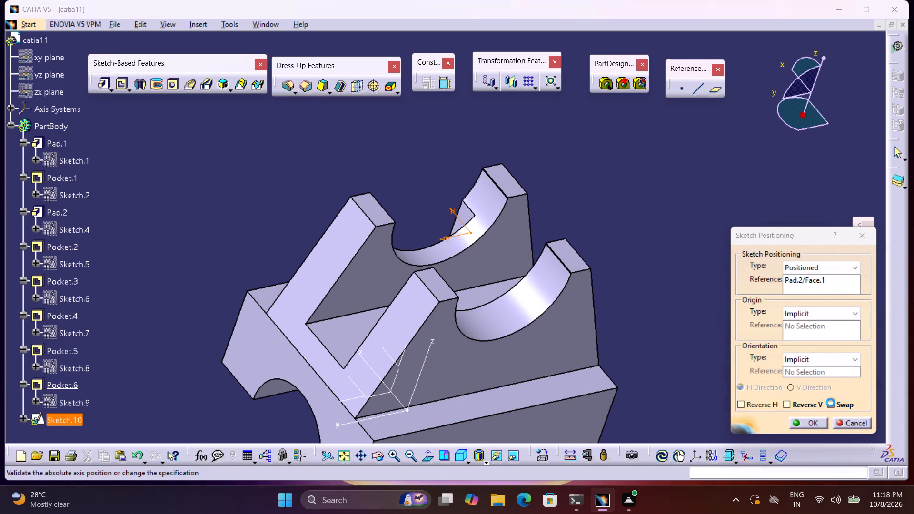
pyautogui.click(775, 404)
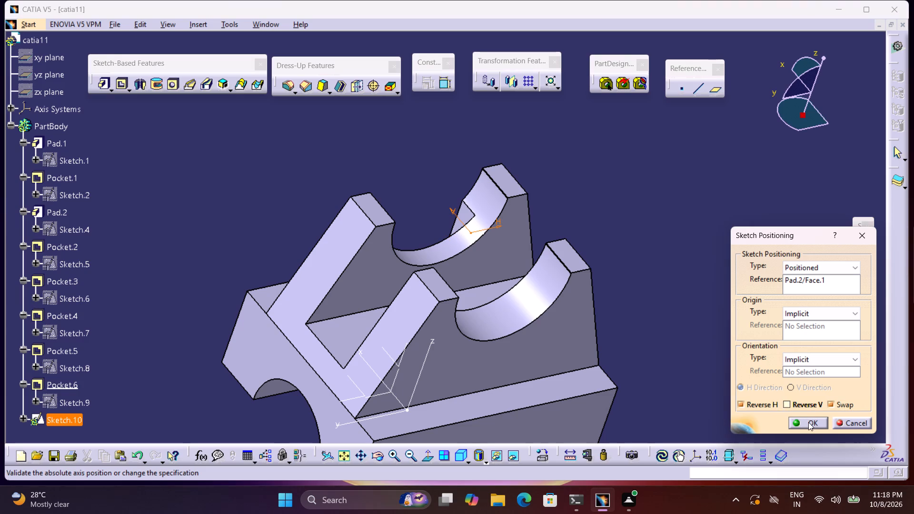
pyautogui.click(808, 422)
# Draw a centered rectangle about 25 mm wide on the vertical axis, over the rear arm near its outer edge.
pyautogui.moveTo(671, 380); pyautogui.dragTo(659, 362, button='middle')
pyautogui.click(148, 94)
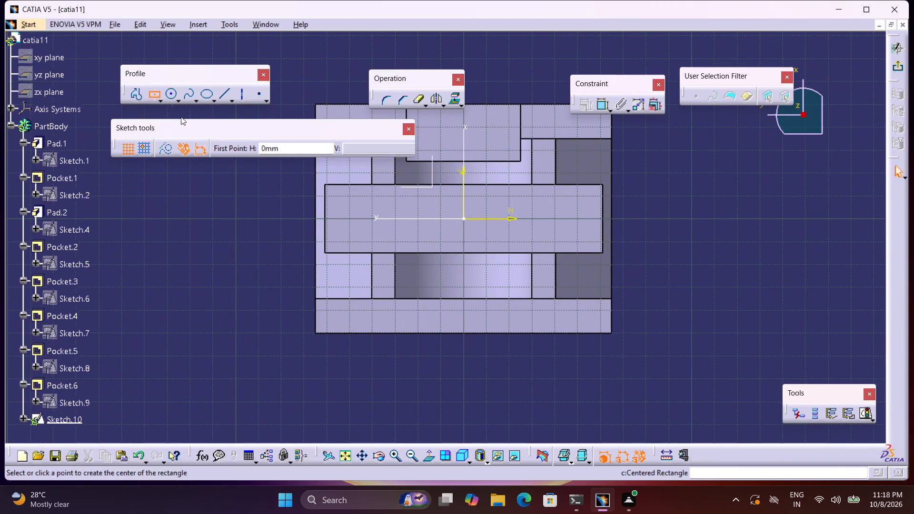
pyautogui.click(463, 278)
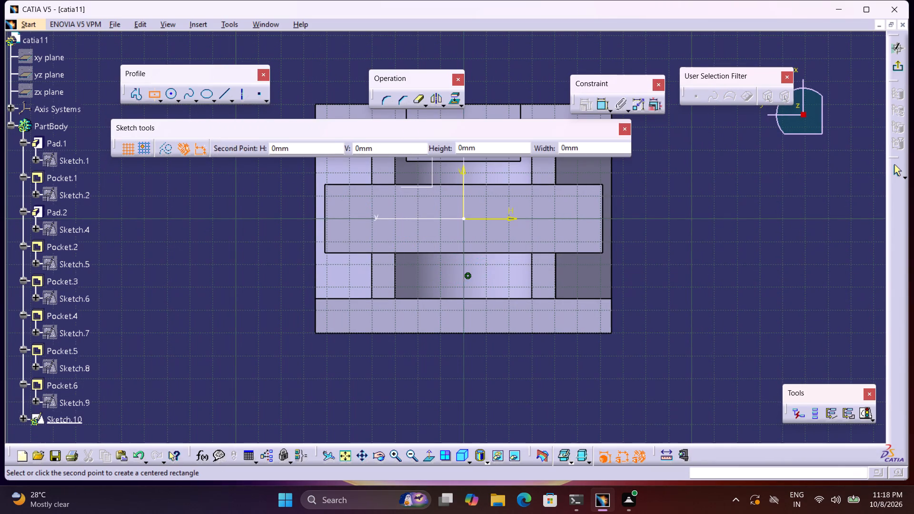
pyautogui.click(494, 287)
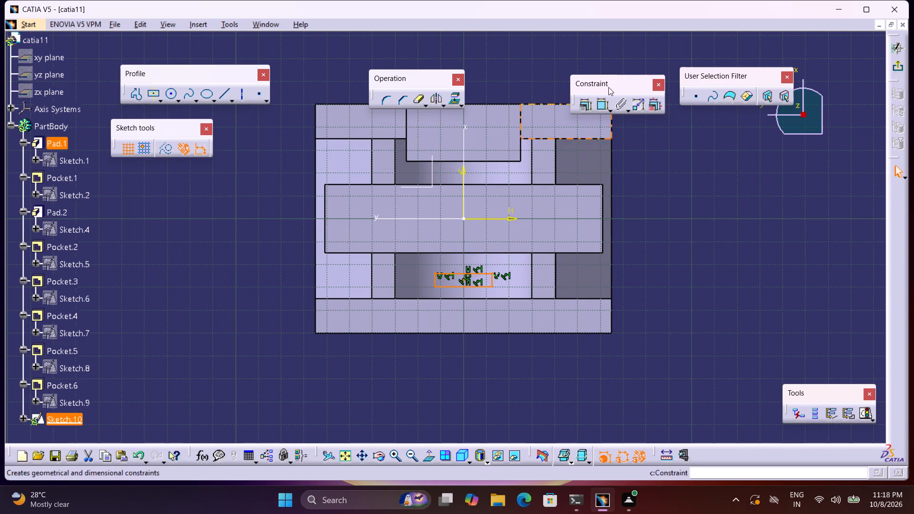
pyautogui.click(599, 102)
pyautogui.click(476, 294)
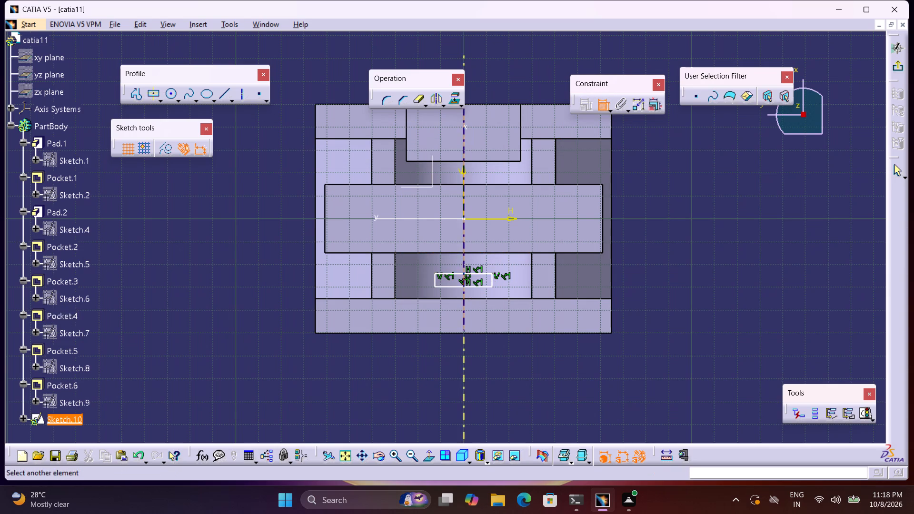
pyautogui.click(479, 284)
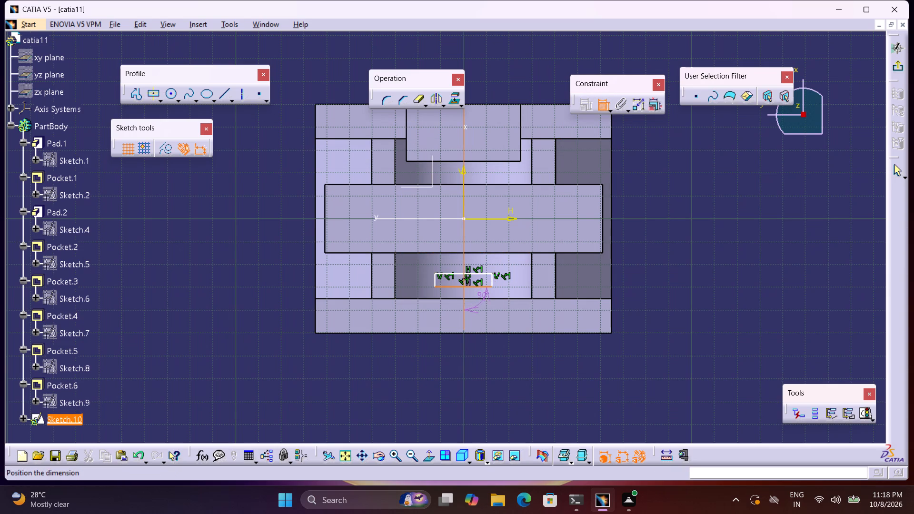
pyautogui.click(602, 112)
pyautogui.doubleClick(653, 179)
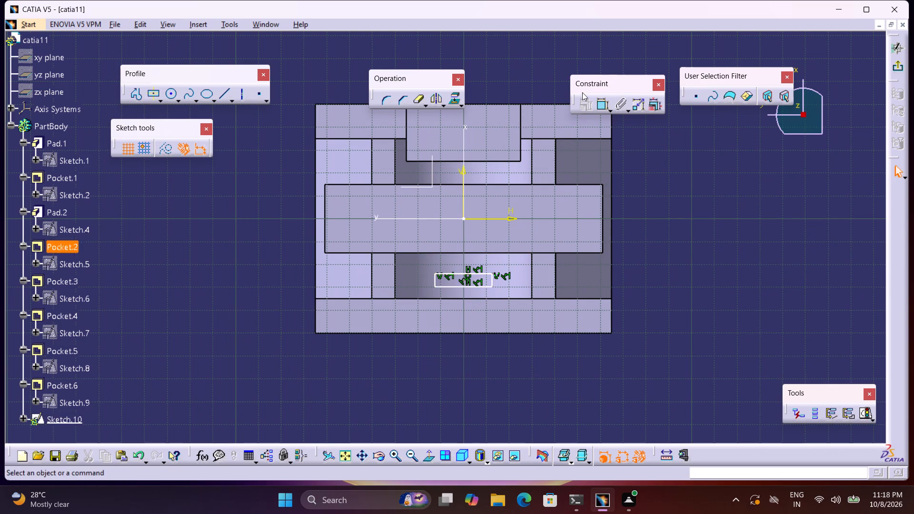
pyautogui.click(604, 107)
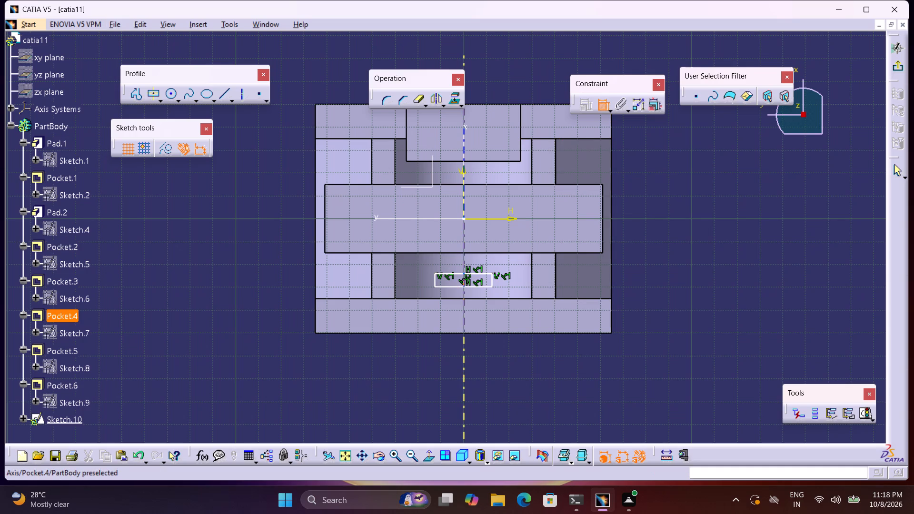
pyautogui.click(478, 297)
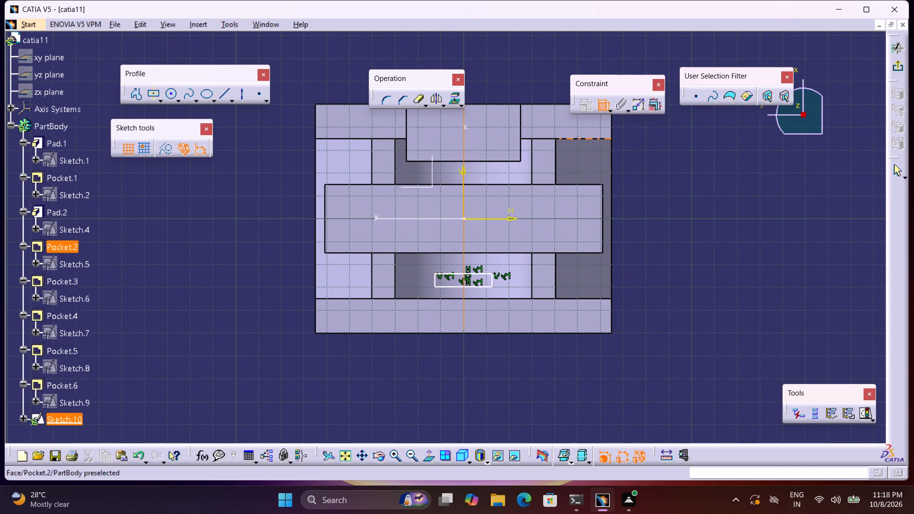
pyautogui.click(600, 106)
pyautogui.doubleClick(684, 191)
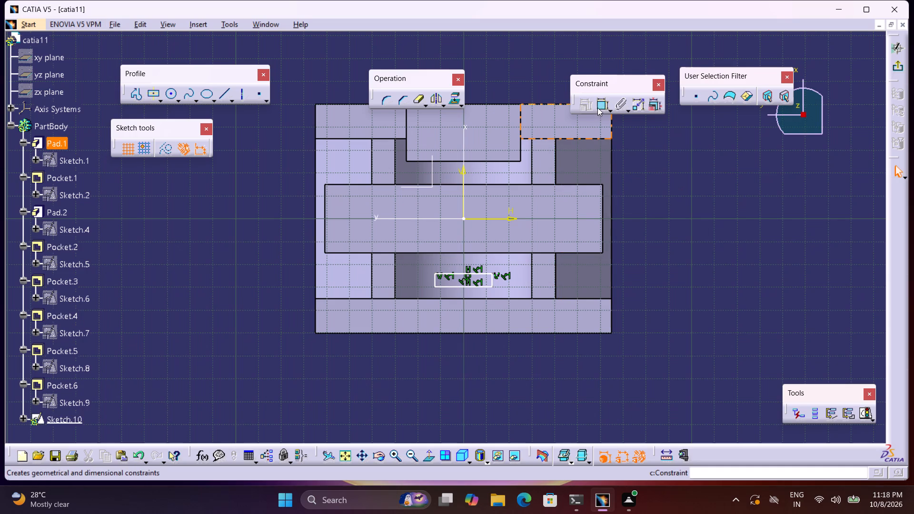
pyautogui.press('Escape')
# Make the rectangle's outer long side coincident with the outer edge of the rear arm's cut-out.
pyautogui.click(602, 103)
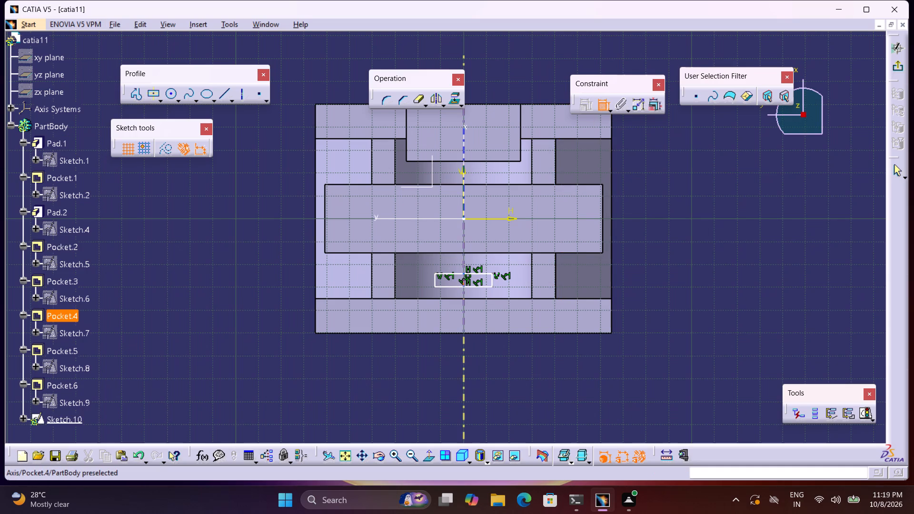
pyautogui.click(485, 297)
pyautogui.click(481, 285)
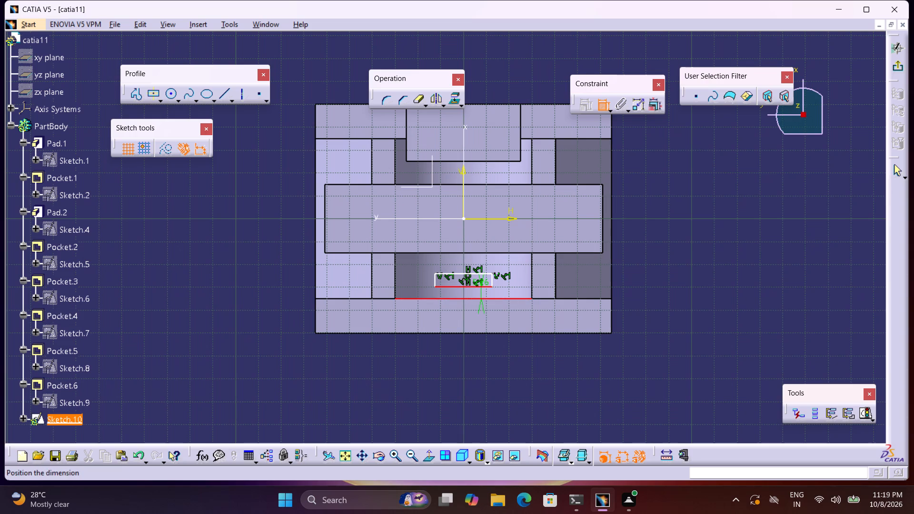
pyautogui.rightClick(484, 285)
pyautogui.click(531, 234)
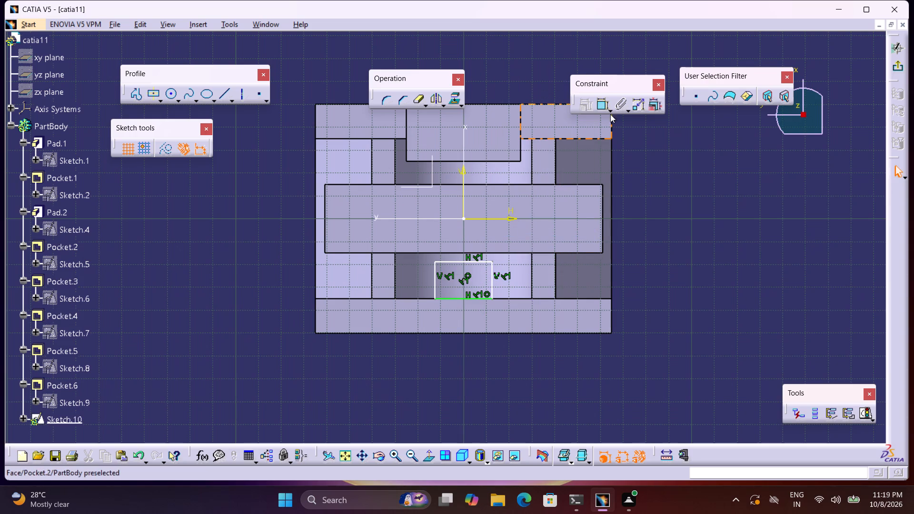
# Dimension the rectangle's height and set it to 10 mm.
pyautogui.doubleClick(605, 107)
pyautogui.click(492, 285)
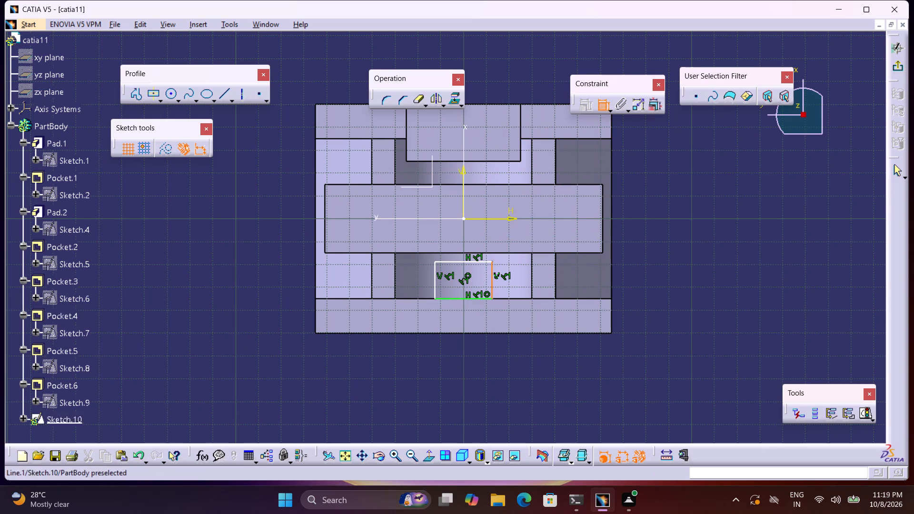
pyautogui.click(669, 288)
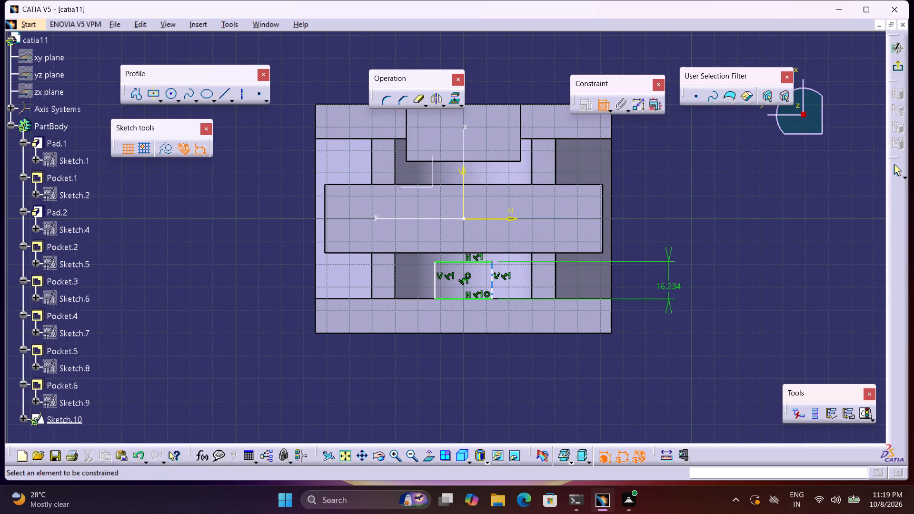
pyautogui.doubleClick(674, 285)
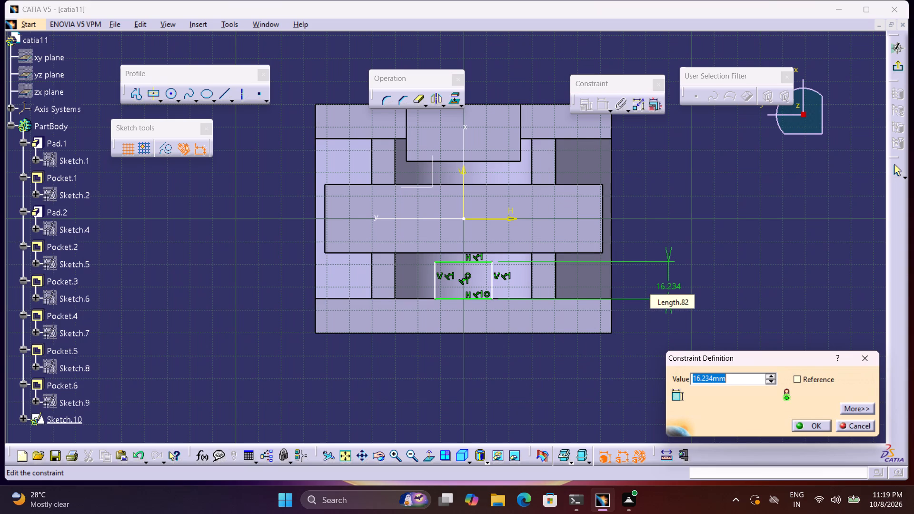
pyautogui.press('1')
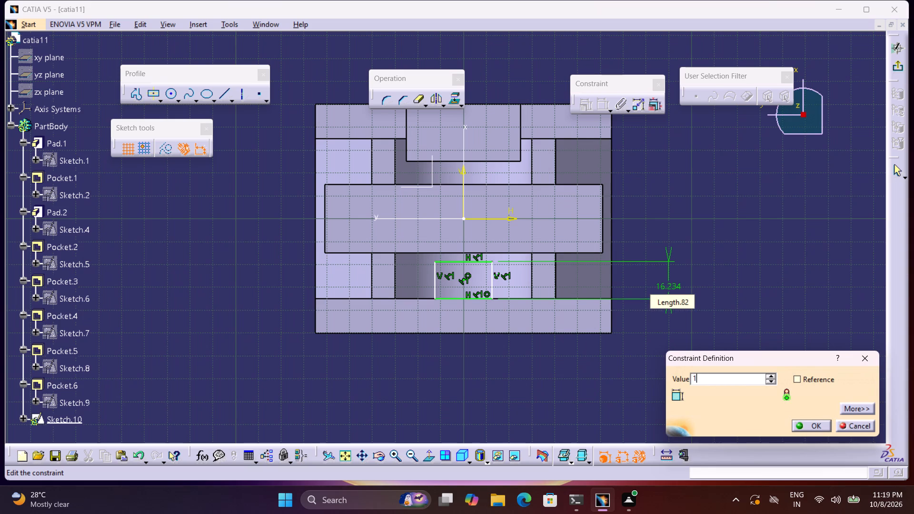
pyautogui.press('0')
pyautogui.press('Return')
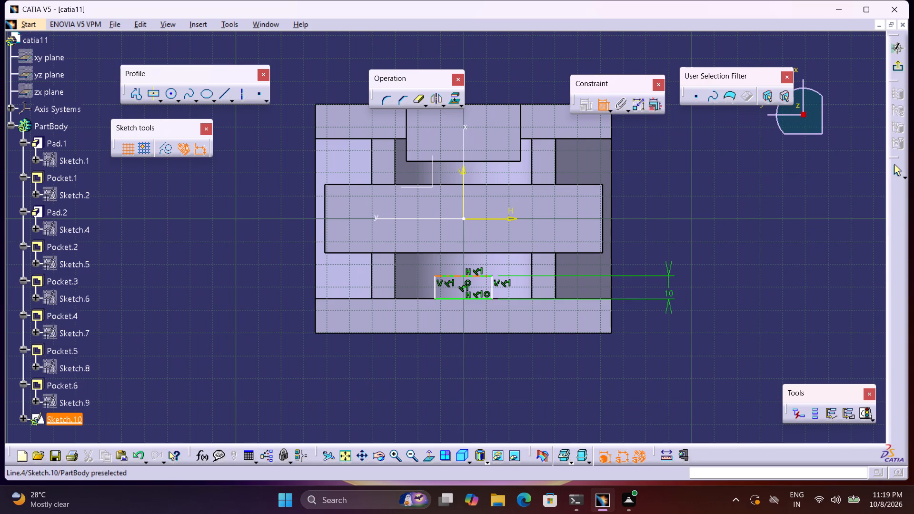
# Dimension the rectangle's width, set it to 50 mm, and exit the sketch.
pyautogui.click(456, 297)
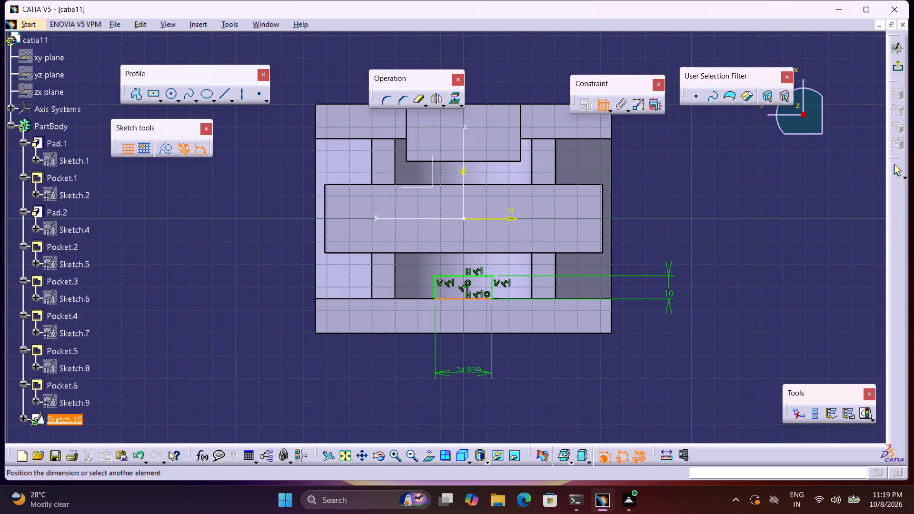
pyautogui.click(469, 377)
pyautogui.doubleClick(473, 376)
pyautogui.press('5')
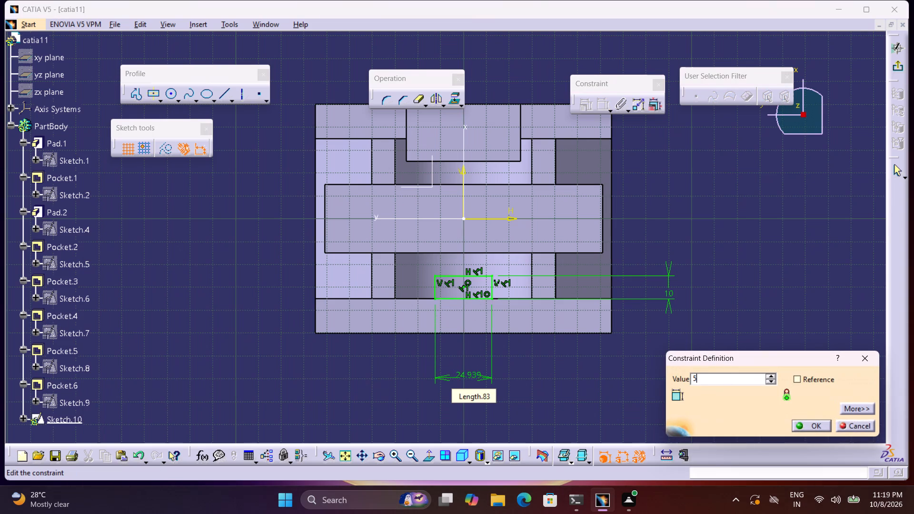
pyautogui.press('0')
pyautogui.press('Return')
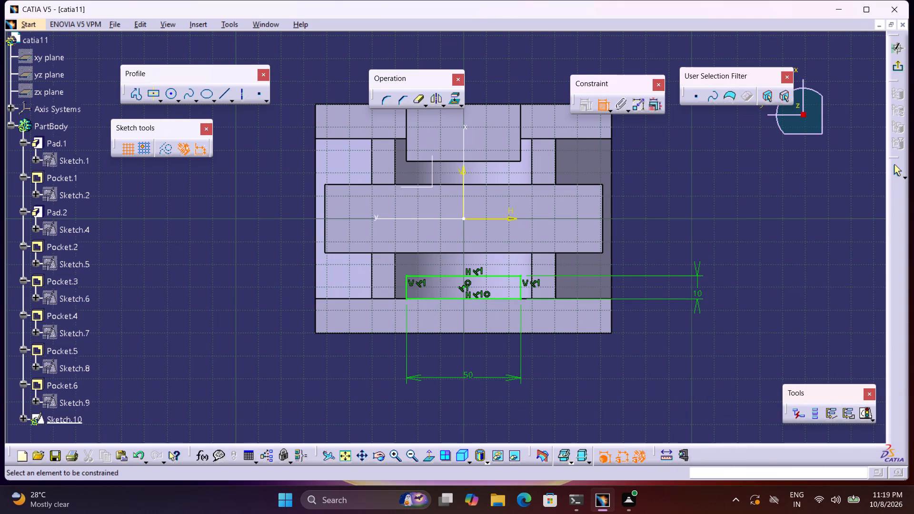
pyautogui.click(903, 64)
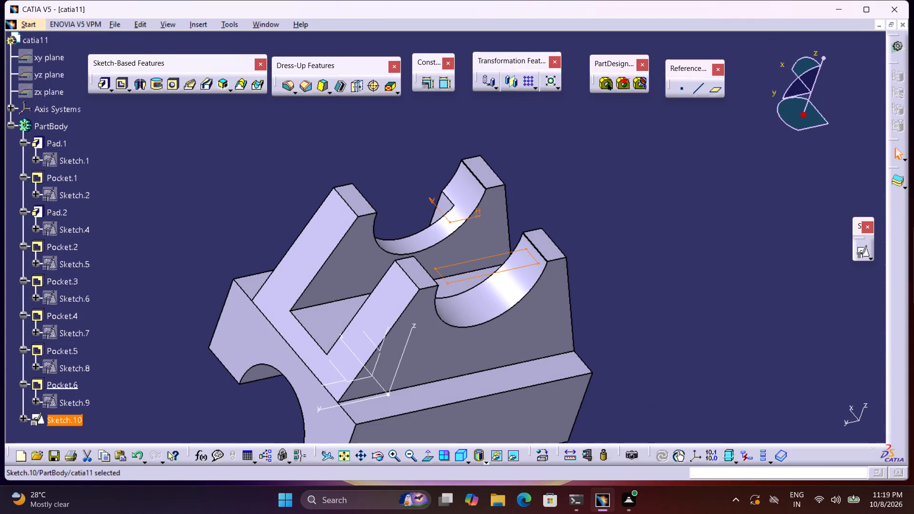
# Pocket the 50 x 10 mm rectangle through the rear arm using the Up to next limit.
pyautogui.click(117, 84)
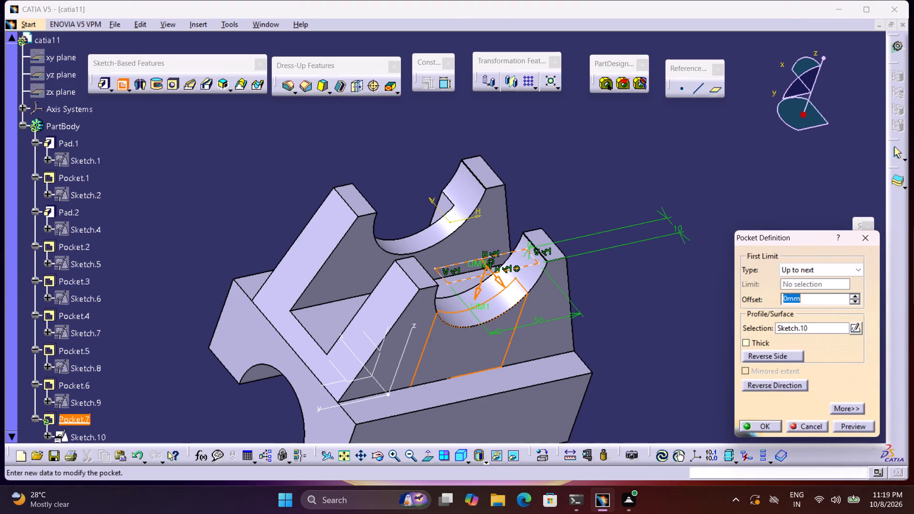
pyautogui.click(770, 423)
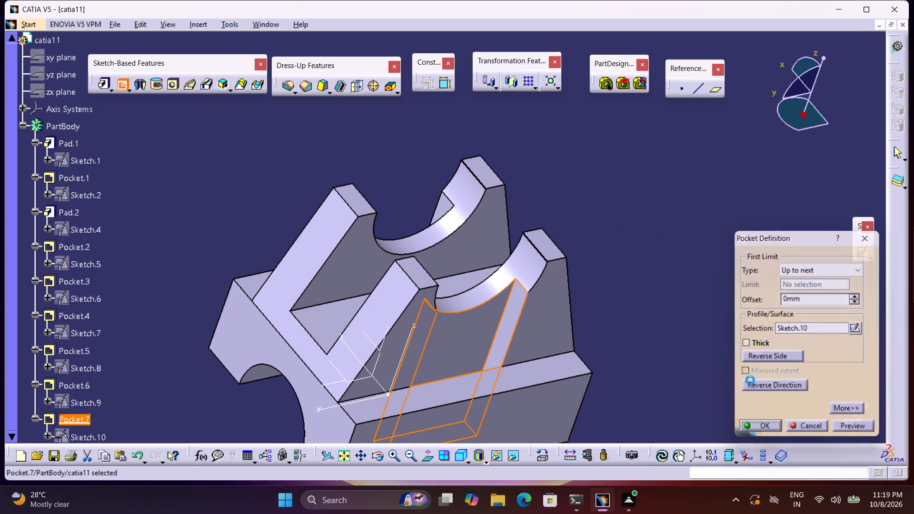
# Start a positioned sketch on the base block's top ledge outside the rear arm, with Reverse H and Swap enabled.
pyautogui.moveTo(706, 316); pyautogui.dragTo(610, 291, button='middle')
pyautogui.moveTo(649, 287); pyautogui.dragTo(610, 291, button='right')
pyautogui.click(643, 298)
pyautogui.moveTo(687, 276); pyautogui.dragTo(630, 281, button='middle')
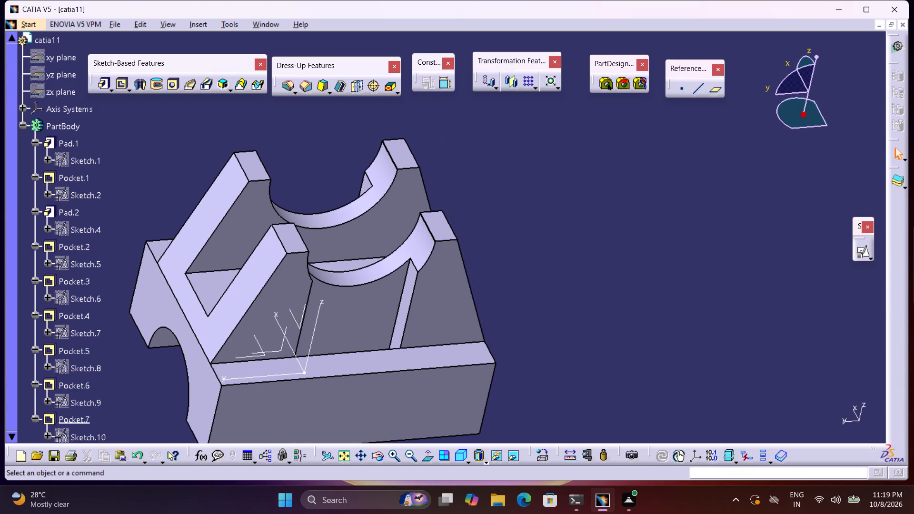
pyautogui.moveTo(636, 297); pyautogui.dragTo(638, 235, button='middle')
pyautogui.scroll(1, 639, 236)
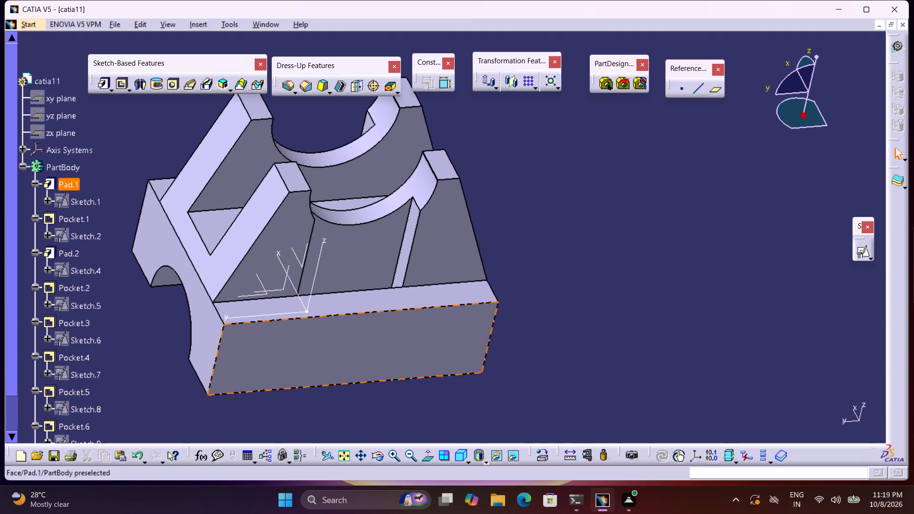
pyautogui.click(352, 307)
pyautogui.click(859, 252)
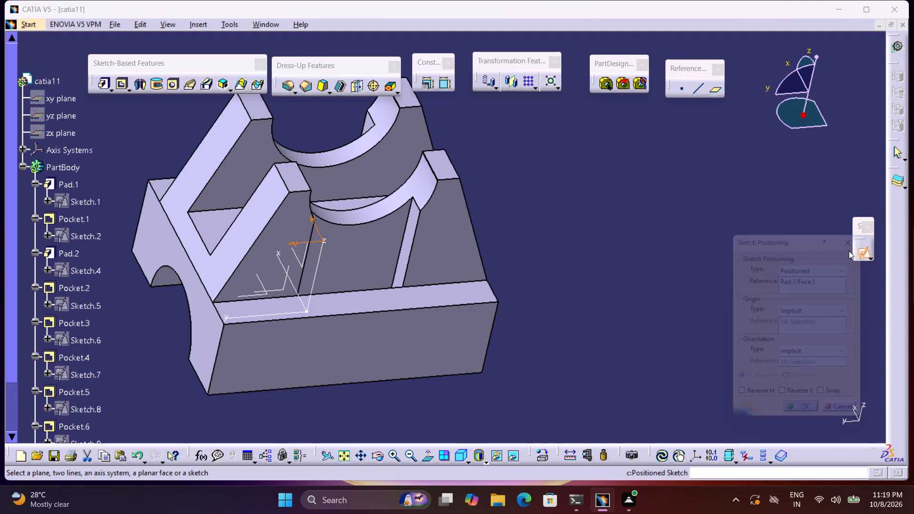
pyautogui.click(835, 404)
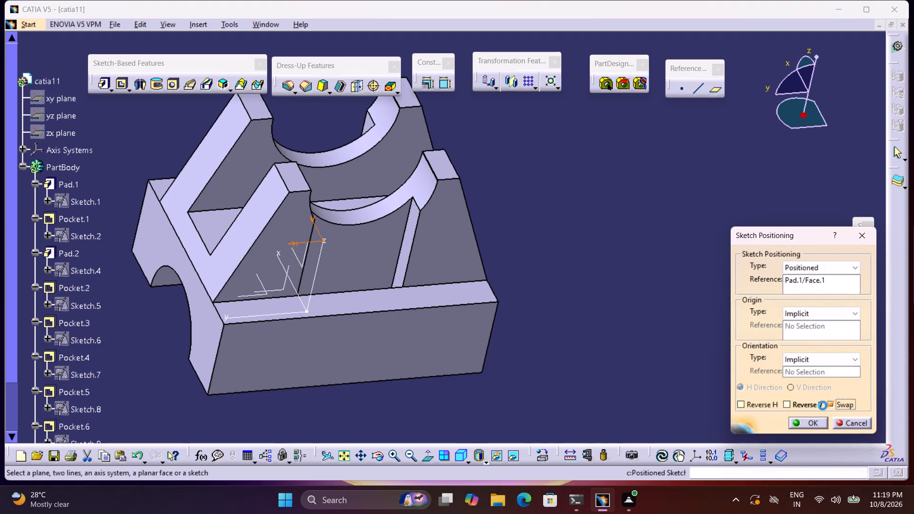
pyautogui.click(772, 403)
pyautogui.click(813, 423)
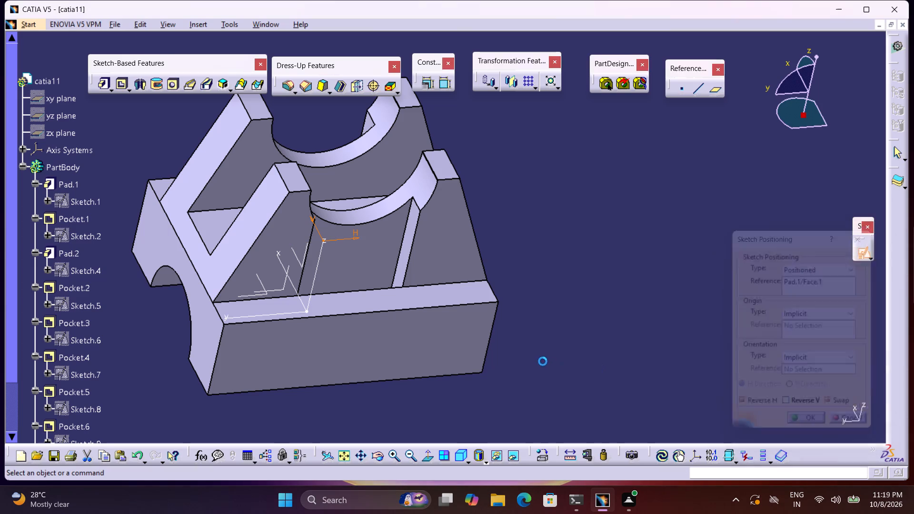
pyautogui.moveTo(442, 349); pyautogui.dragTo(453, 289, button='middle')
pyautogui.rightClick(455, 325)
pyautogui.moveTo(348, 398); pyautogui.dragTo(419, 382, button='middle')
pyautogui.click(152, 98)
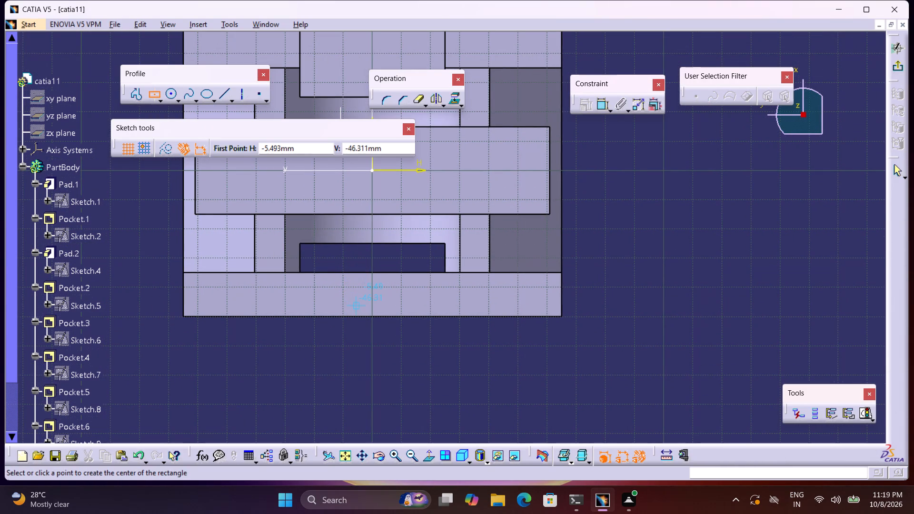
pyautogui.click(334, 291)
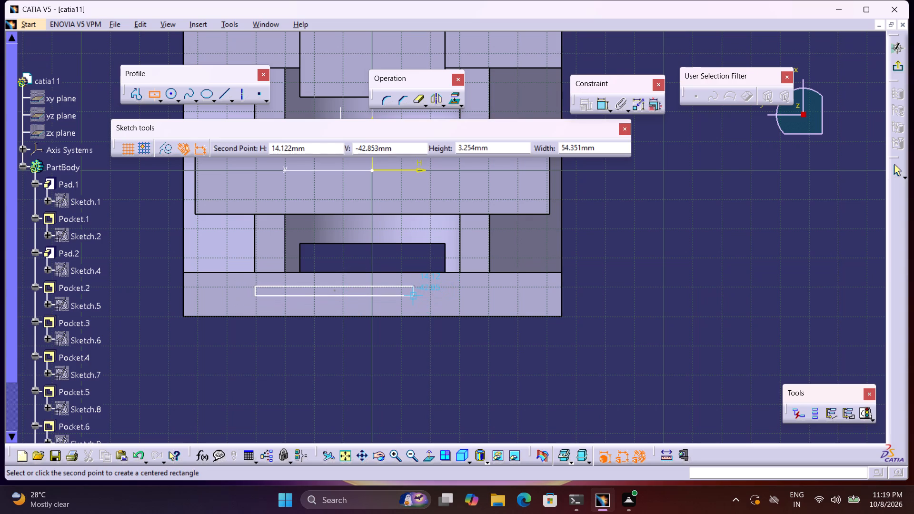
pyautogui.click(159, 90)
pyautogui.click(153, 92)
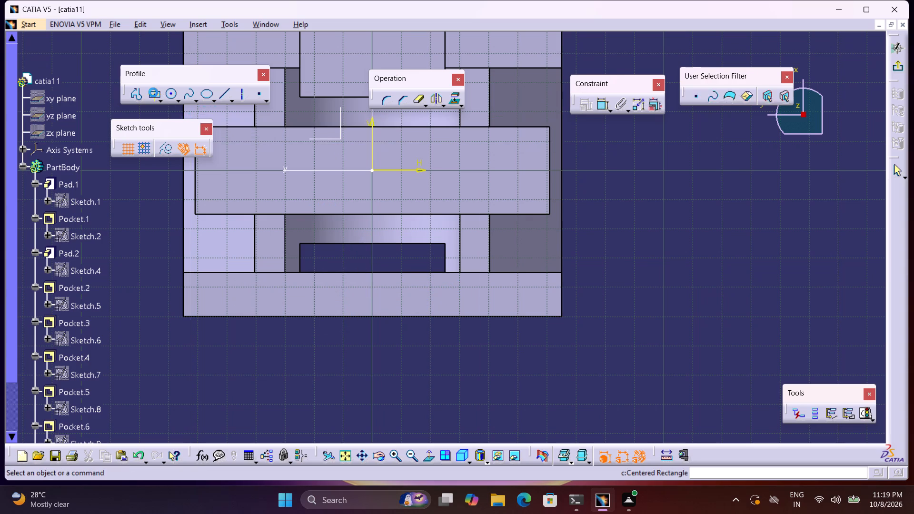
# Draw a centered rectangle about 36 mm wide on the vertical axis, over the base block's ledge.
pyautogui.click(153, 92)
pyautogui.click(370, 286)
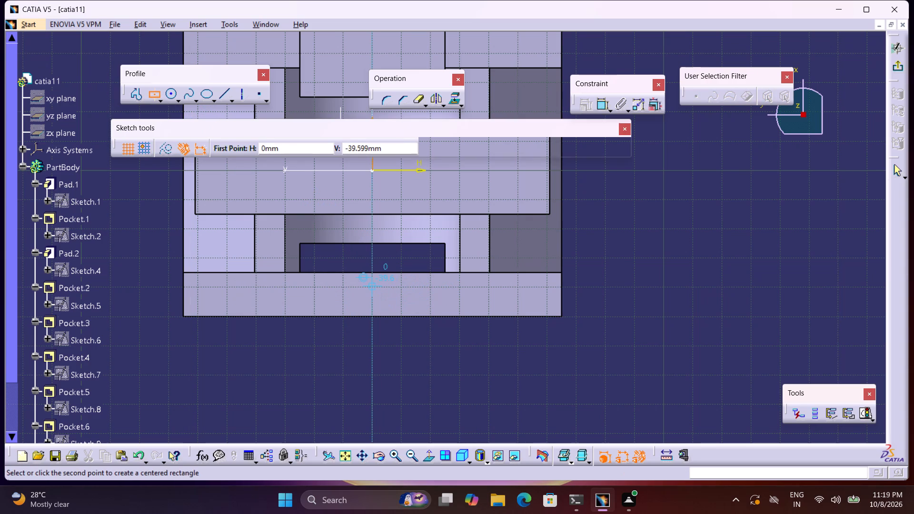
pyautogui.click(426, 295)
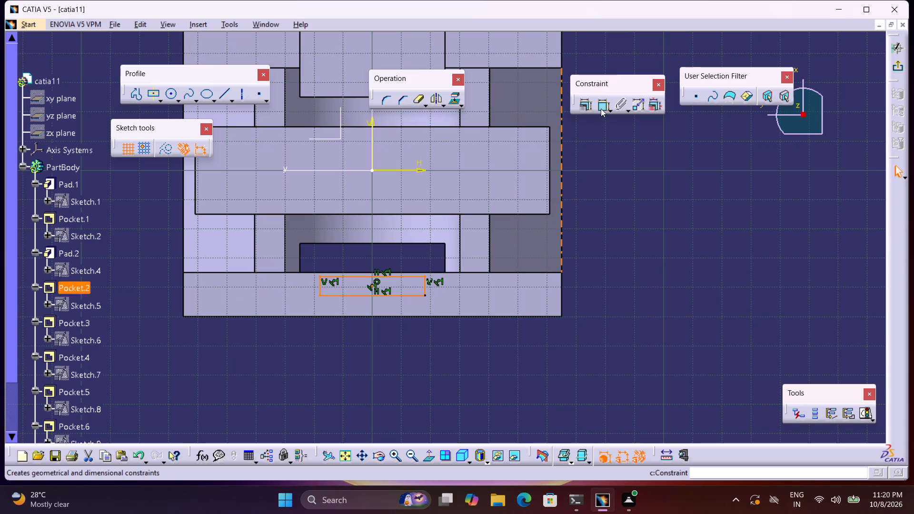
# Make the rectangle's outer long side coincident with the outer edge of the base block's ledge.
pyautogui.doubleClick(601, 109)
pyautogui.click(406, 317)
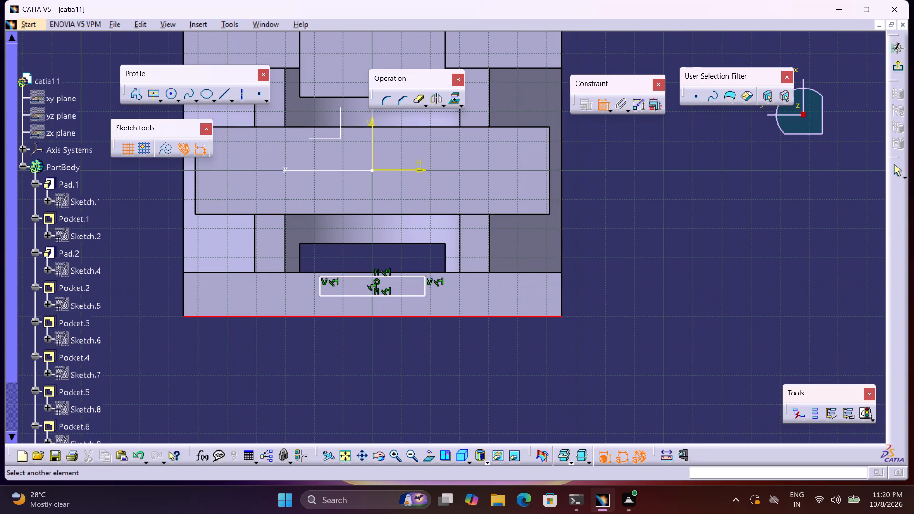
pyautogui.click(402, 297)
pyautogui.rightClick(416, 361)
pyautogui.click(453, 314)
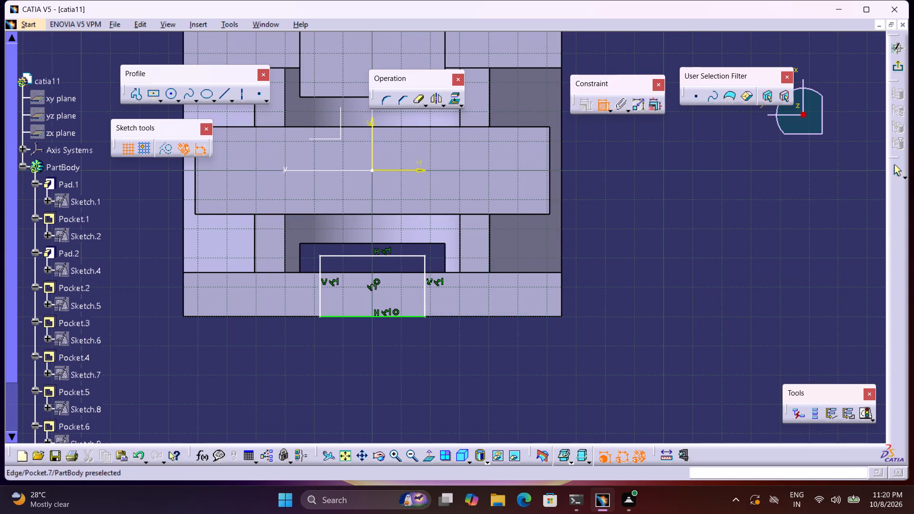
# Dimension the rectangle's height and set it to 25 mm.
pyautogui.click(424, 268)
pyautogui.click(670, 286)
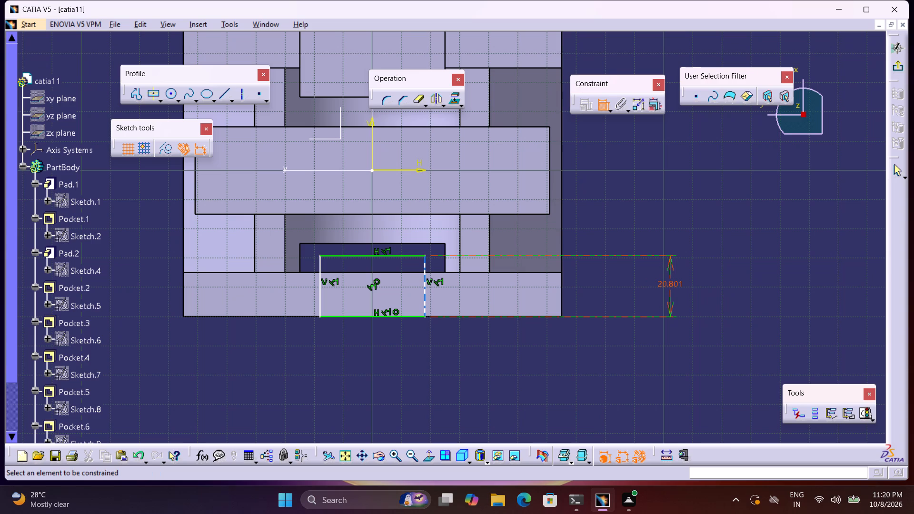
pyautogui.doubleClick(667, 282)
pyautogui.write('25')
pyautogui.press('Return')
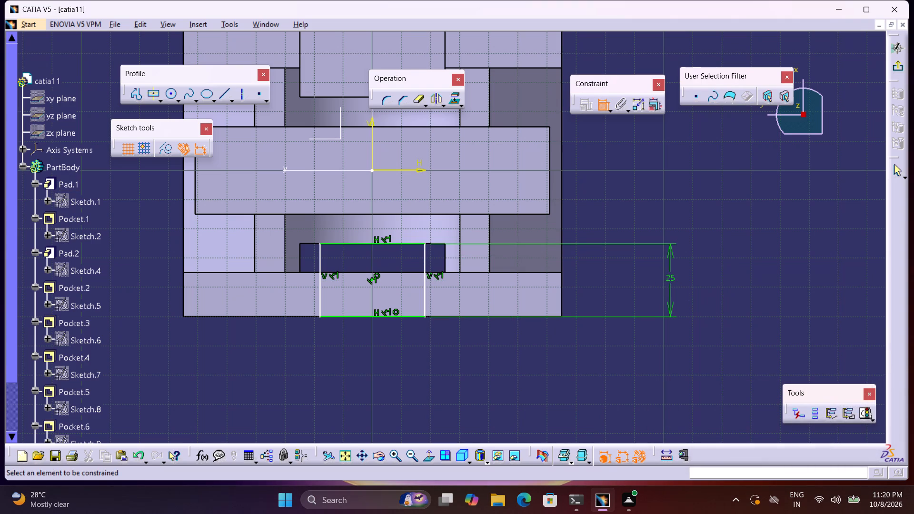
# Dimension the rectangle's width, set it to 50 mm, and exit the sketch.
pyautogui.click(397, 243)
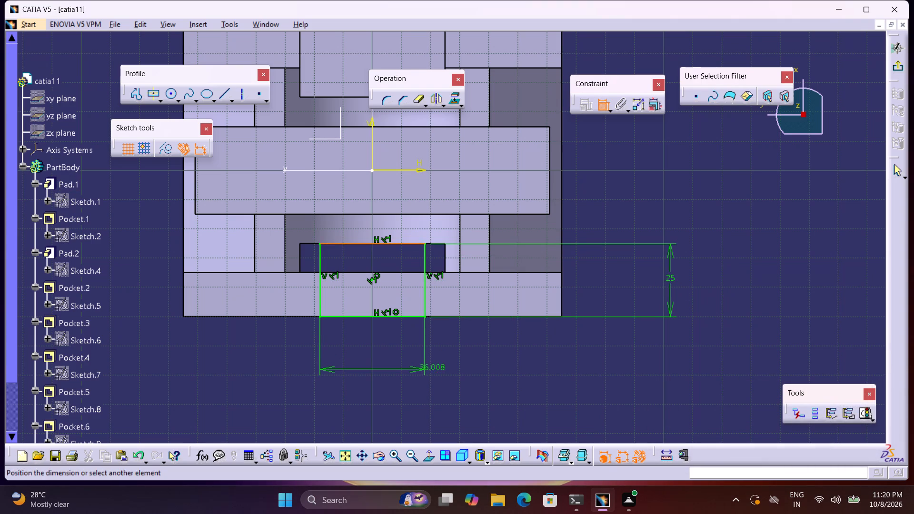
pyautogui.click(432, 373)
pyautogui.doubleClick(438, 366)
pyautogui.write('50')
pyautogui.press('Return')
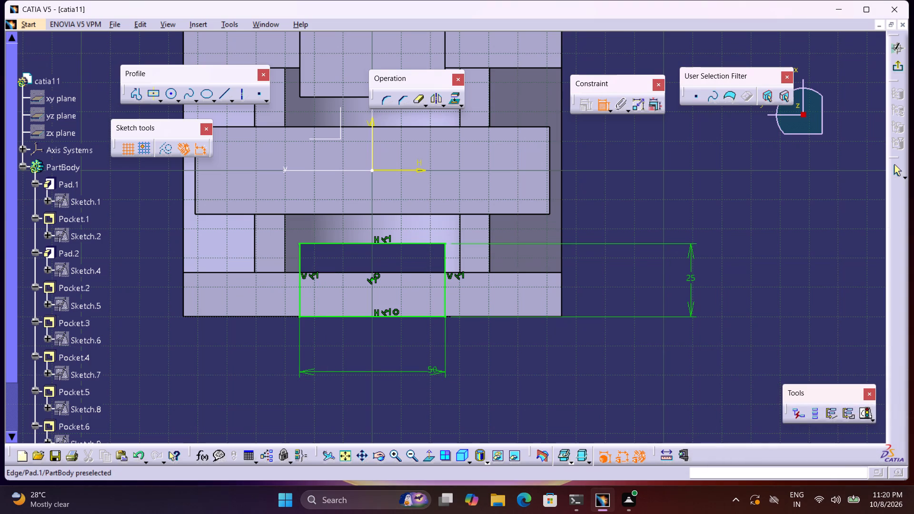
pyautogui.click(894, 68)
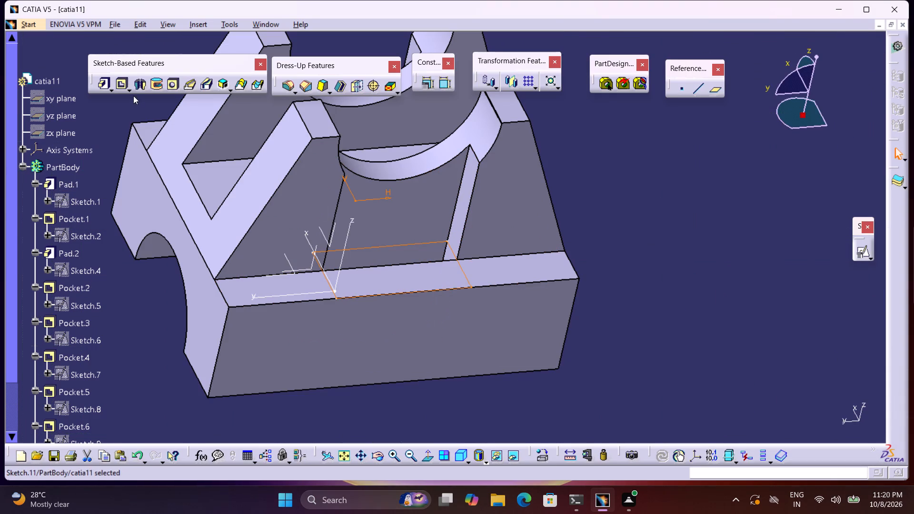
# Pocket the 50 x 25 mm rectangle into the base block with a Dimension depth of 15 mm.
pyautogui.click(125, 81)
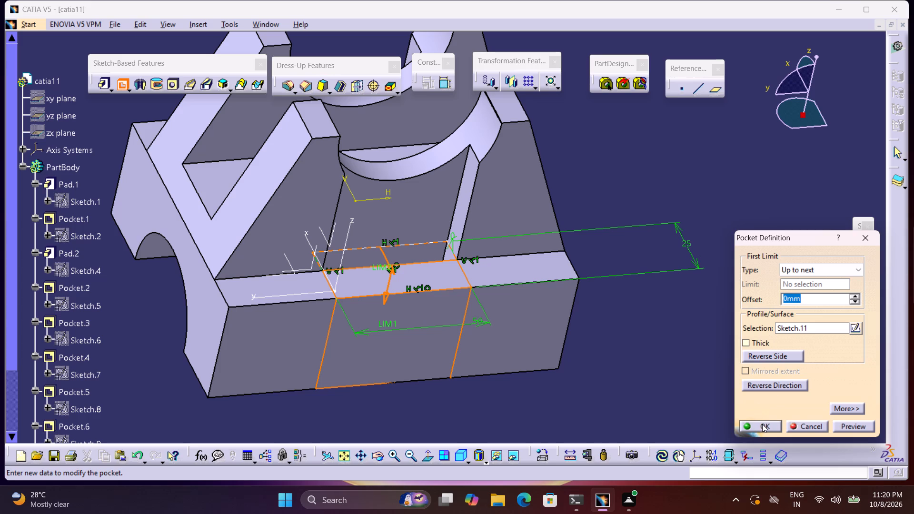
pyautogui.click(805, 268)
pyautogui.click(808, 282)
pyautogui.moveTo(809, 287); pyautogui.dragTo(756, 295)
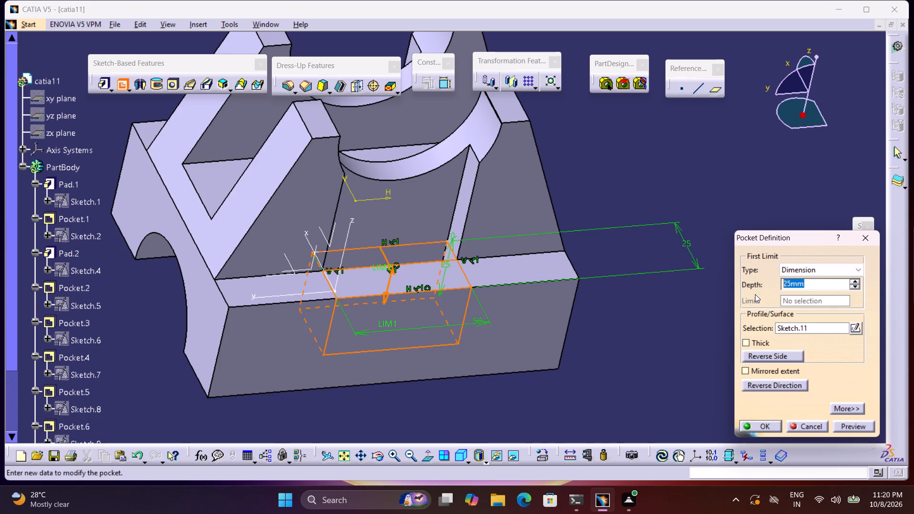
pyautogui.write('15')
pyautogui.press('Return')
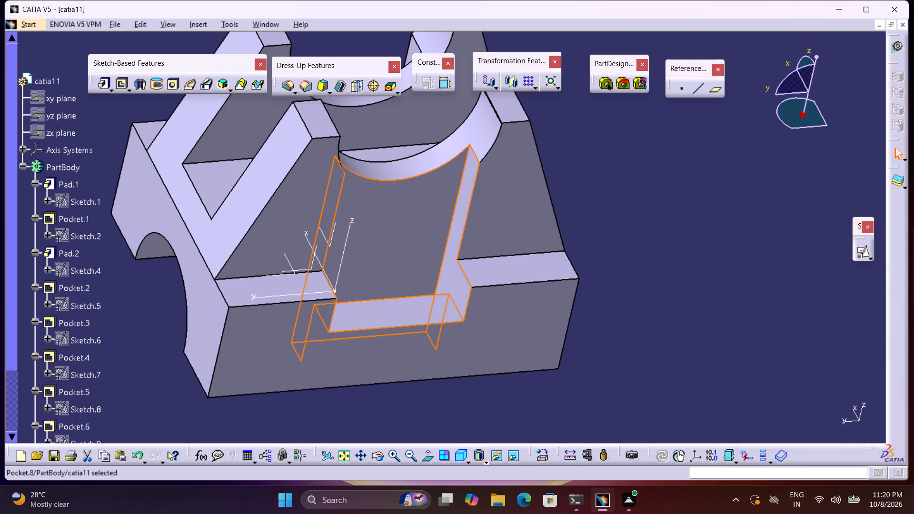
pyautogui.click(748, 303)
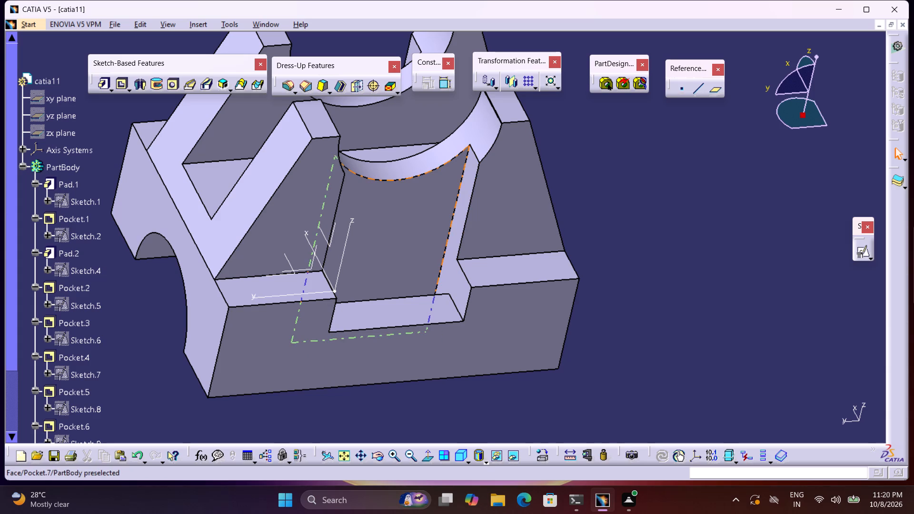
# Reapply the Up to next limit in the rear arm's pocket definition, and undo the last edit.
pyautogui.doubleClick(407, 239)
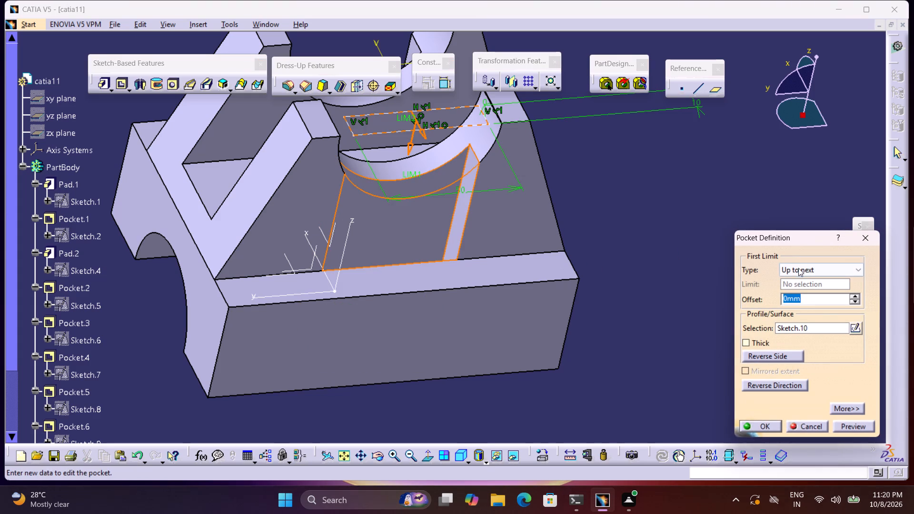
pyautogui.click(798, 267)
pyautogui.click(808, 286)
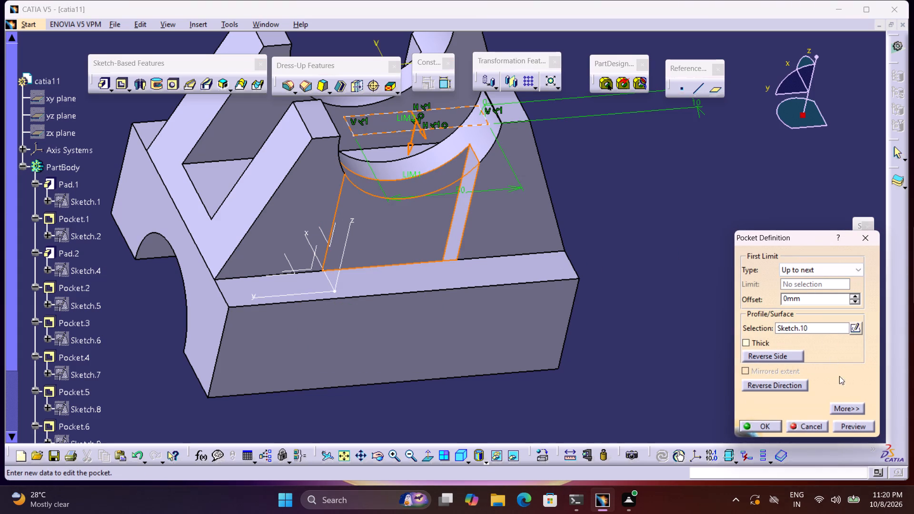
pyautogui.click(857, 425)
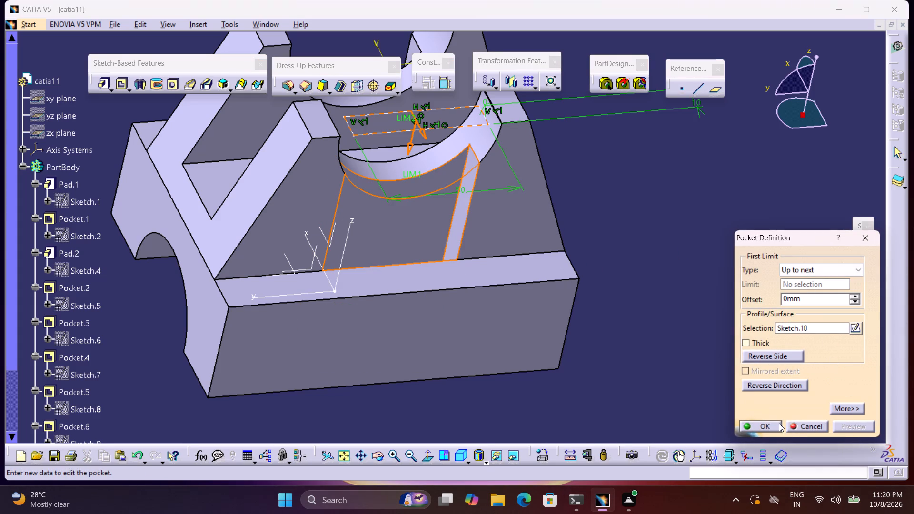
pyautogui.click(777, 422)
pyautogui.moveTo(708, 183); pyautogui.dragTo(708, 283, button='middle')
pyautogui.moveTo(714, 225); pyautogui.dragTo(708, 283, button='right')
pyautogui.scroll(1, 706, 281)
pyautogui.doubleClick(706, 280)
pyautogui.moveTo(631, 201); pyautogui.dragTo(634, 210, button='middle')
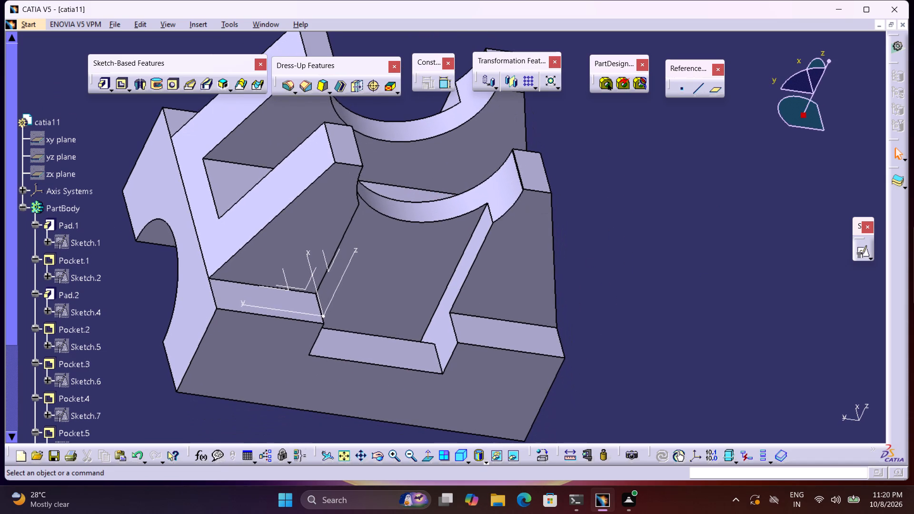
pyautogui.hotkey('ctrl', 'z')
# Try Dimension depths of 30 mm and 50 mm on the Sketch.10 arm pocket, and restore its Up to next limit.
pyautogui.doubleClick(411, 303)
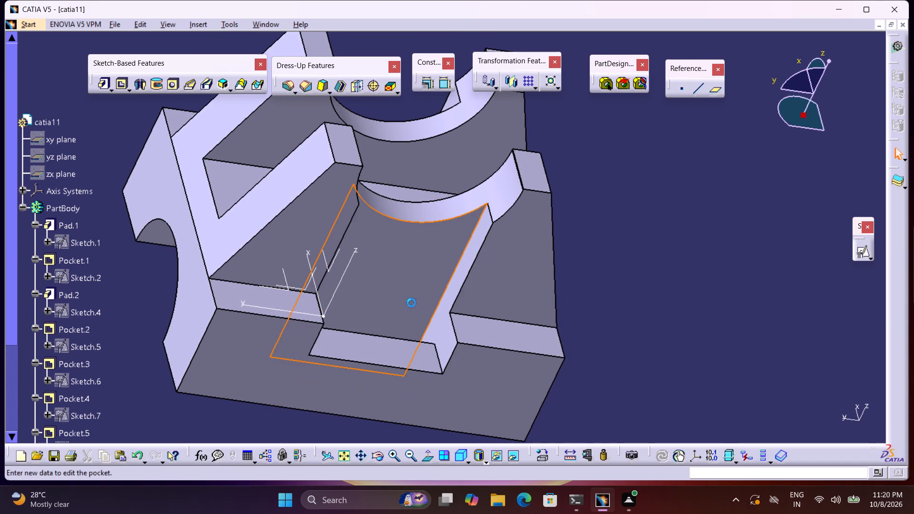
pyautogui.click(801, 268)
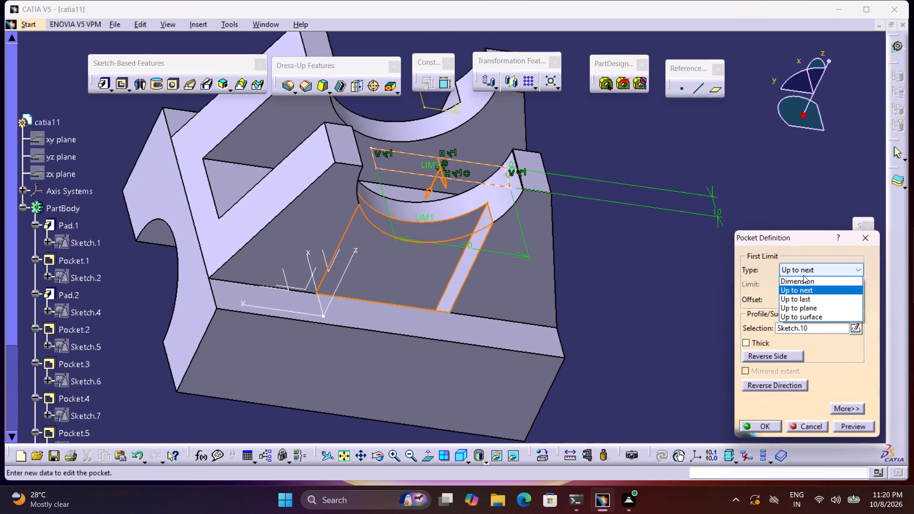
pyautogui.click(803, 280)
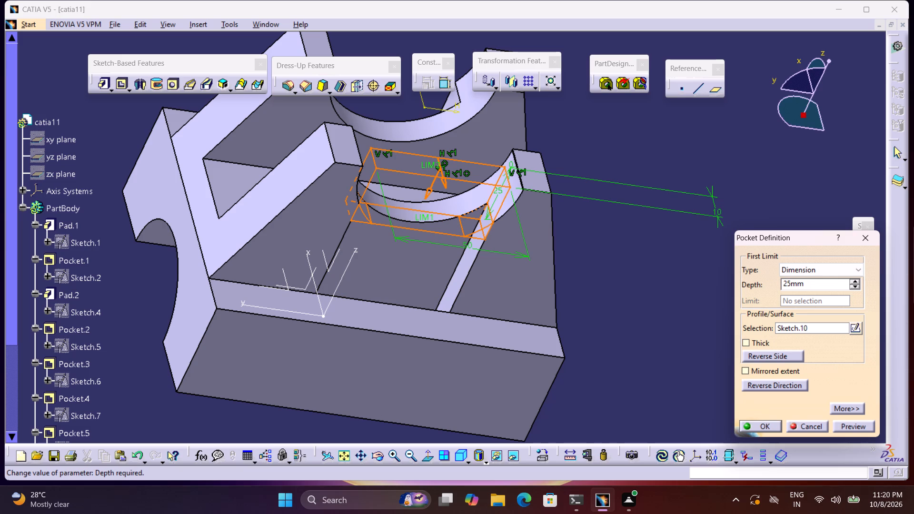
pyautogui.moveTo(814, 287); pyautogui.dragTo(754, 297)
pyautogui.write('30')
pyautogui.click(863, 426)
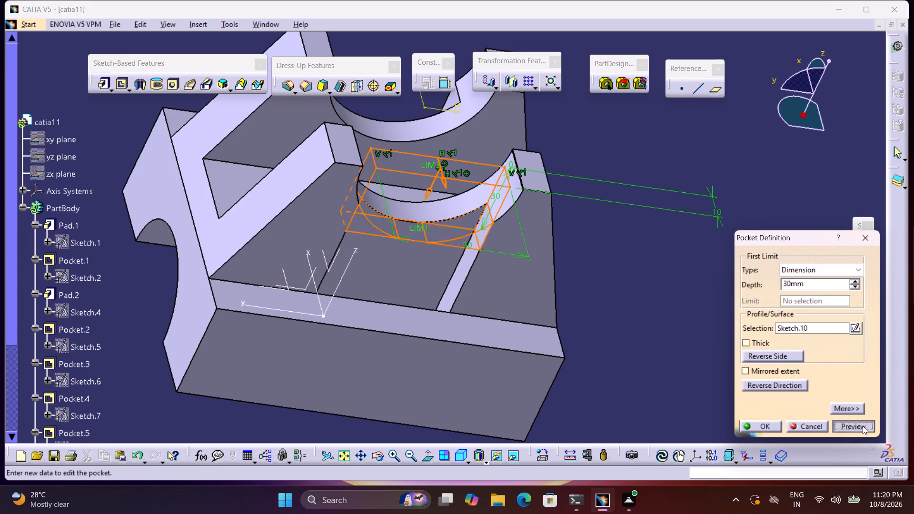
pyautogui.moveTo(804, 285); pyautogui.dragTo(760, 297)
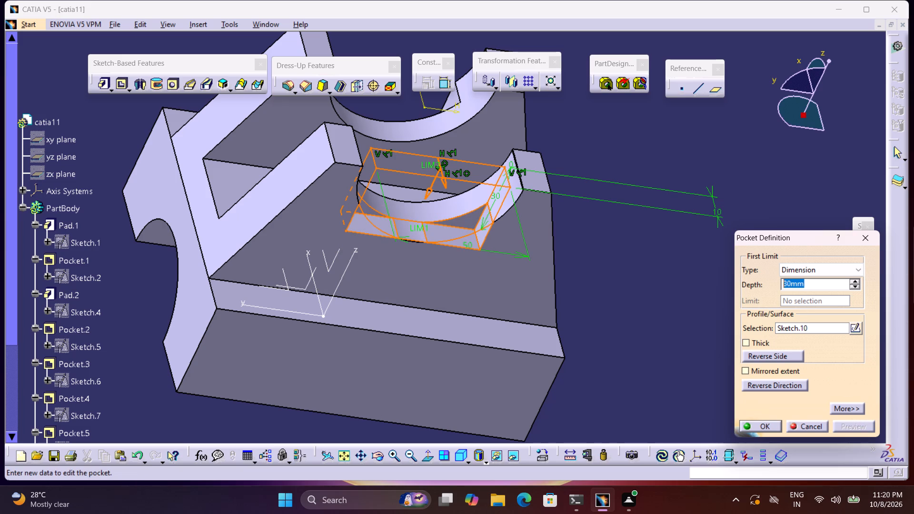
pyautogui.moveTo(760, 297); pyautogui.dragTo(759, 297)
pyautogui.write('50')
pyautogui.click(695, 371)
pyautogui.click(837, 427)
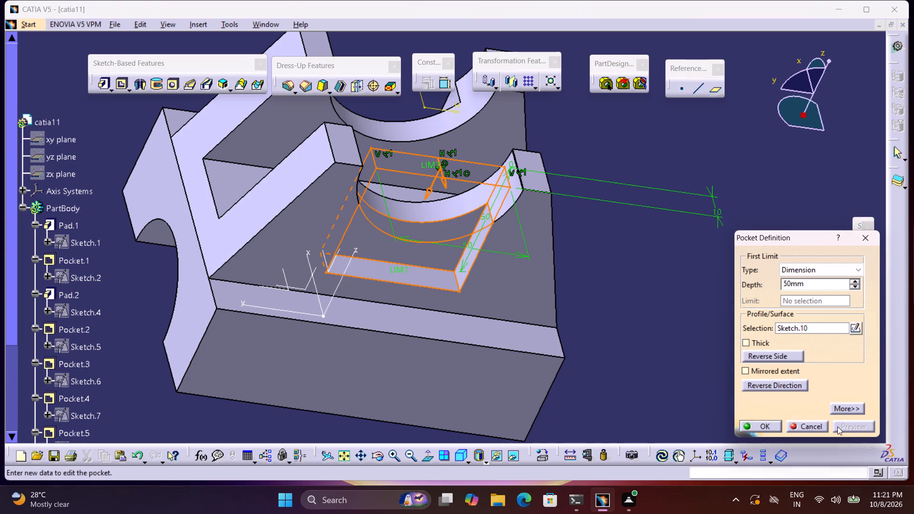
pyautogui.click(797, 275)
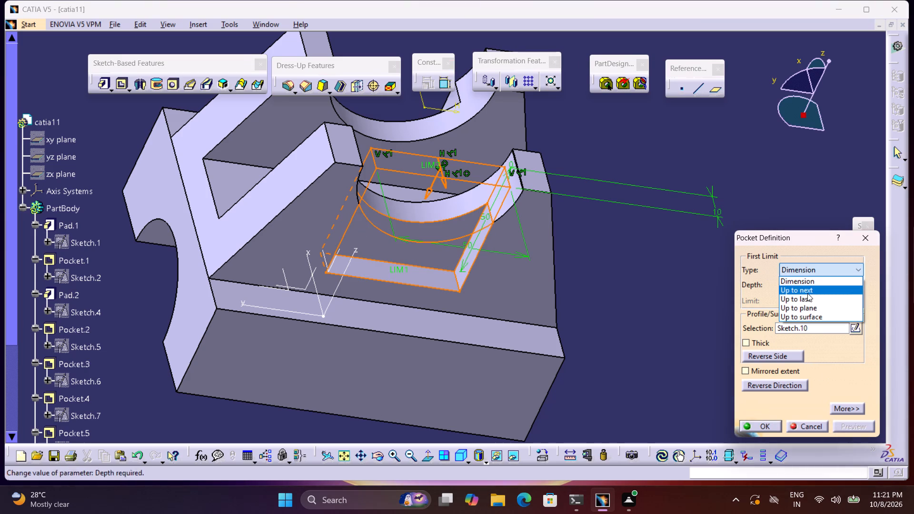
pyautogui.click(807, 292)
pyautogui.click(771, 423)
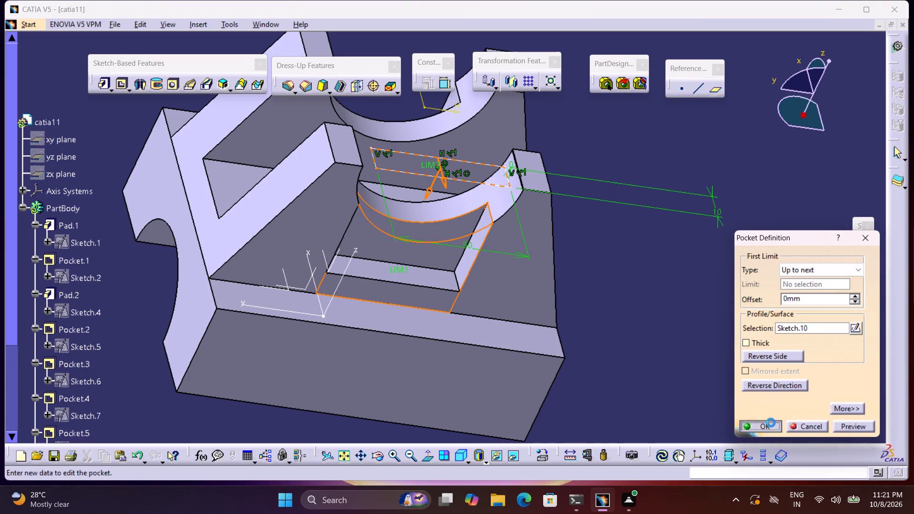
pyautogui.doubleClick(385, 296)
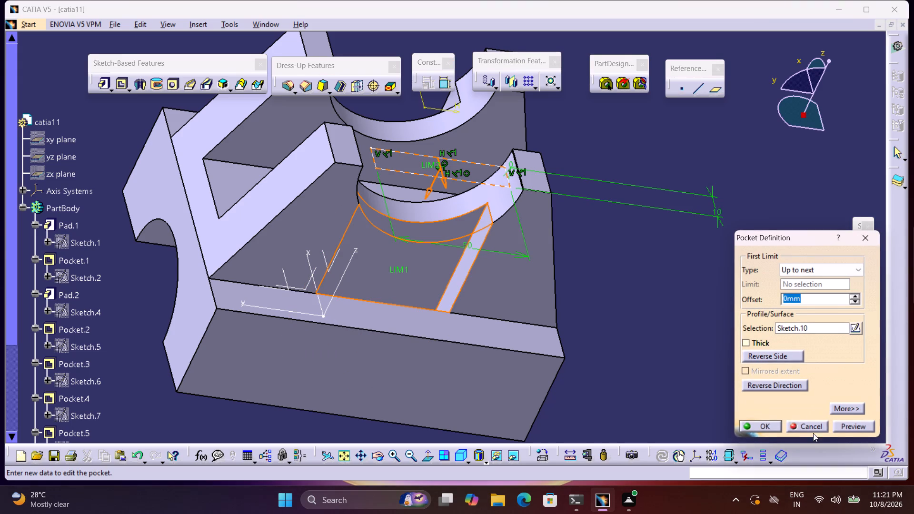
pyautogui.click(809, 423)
# Measure the distance between the outer edge of the base pocket's floor and the upper edge of the arm's recess.
pyautogui.moveTo(670, 264); pyautogui.dragTo(667, 265, button='middle')
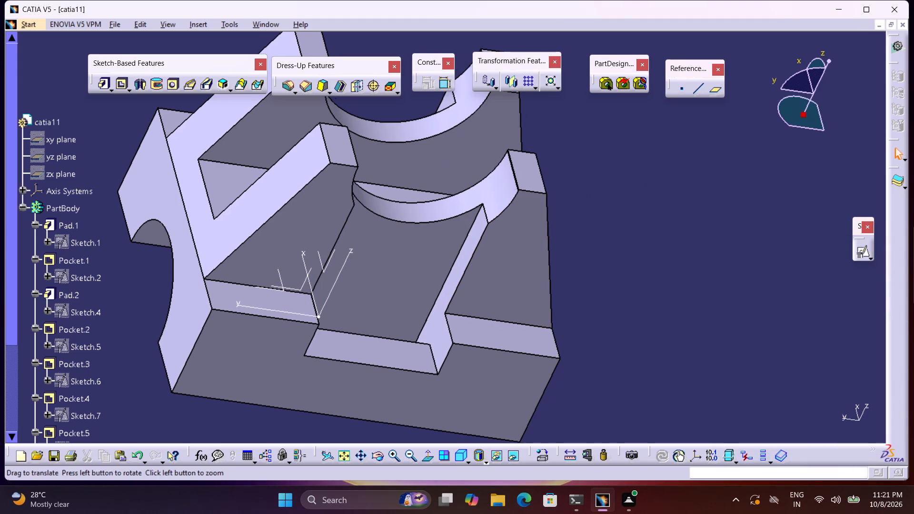
pyautogui.moveTo(667, 265); pyautogui.dragTo(655, 290, button='middle')
pyautogui.click(459, 457)
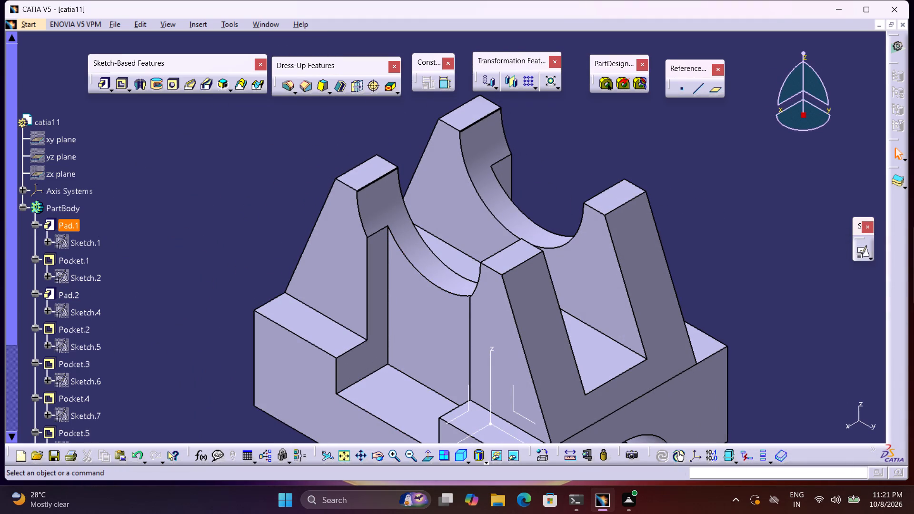
pyautogui.click(571, 452)
pyautogui.moveTo(492, 416); pyautogui.dragTo(486, 396, button='middle')
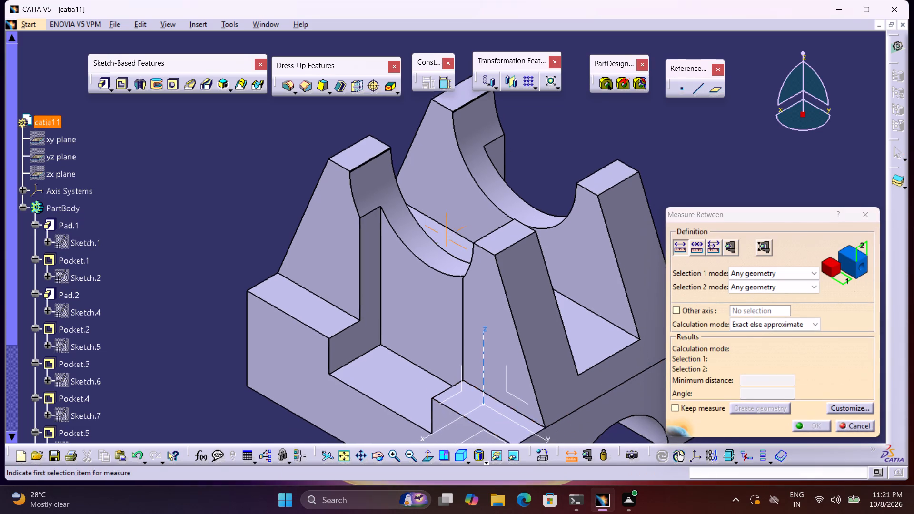
pyautogui.moveTo(486, 396); pyautogui.dragTo(486, 395, button='middle')
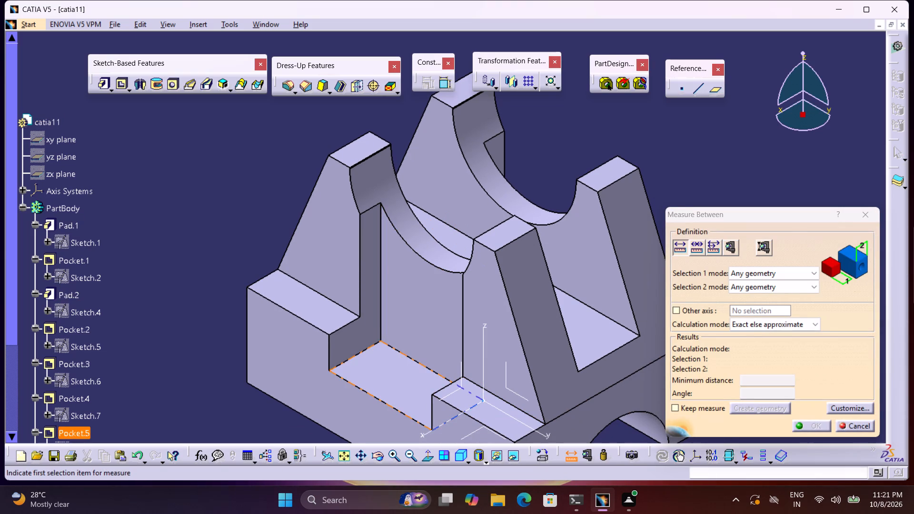
pyautogui.click(393, 406)
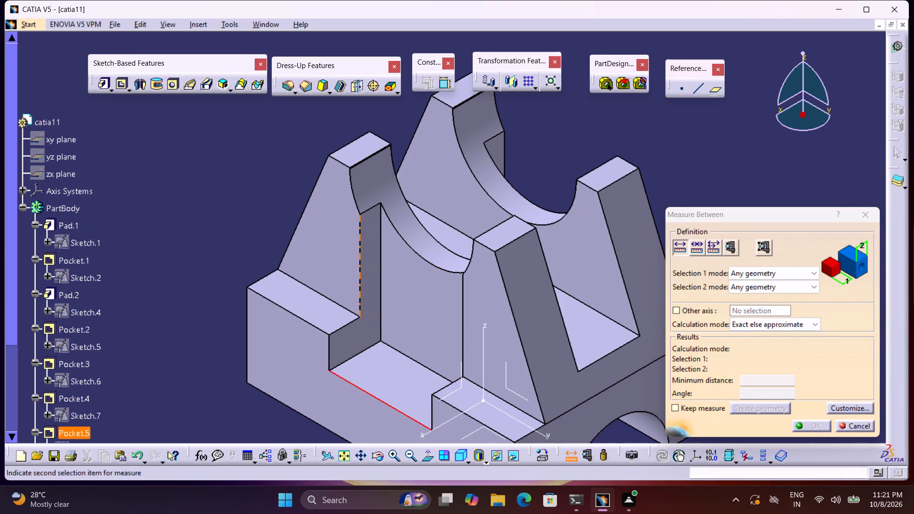
pyautogui.click(369, 208)
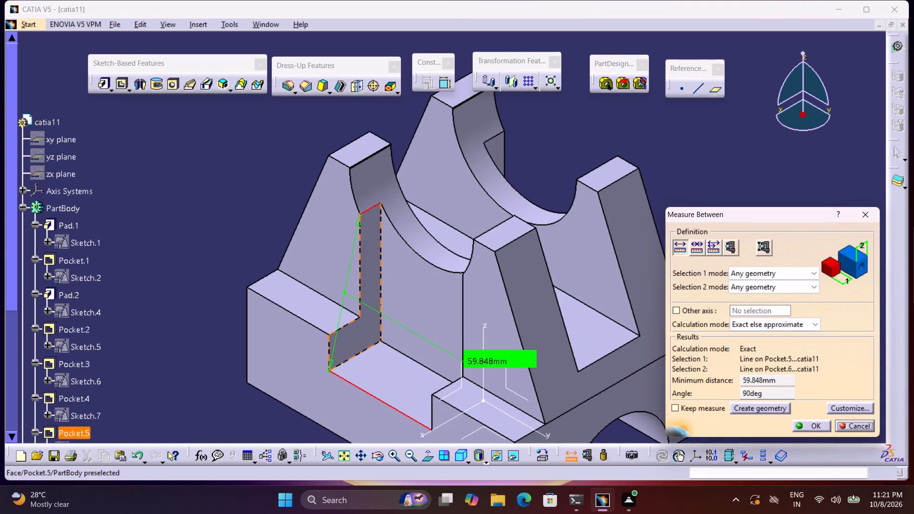
pyautogui.click(842, 427)
# Change the Sketch.10 arm pocket's first limit to Dimension with a depth of 60 mm.
pyautogui.moveTo(732, 311); pyautogui.dragTo(294, 394, button='middle')
pyautogui.moveTo(591, 343); pyautogui.dragTo(294, 394, button='right')
pyautogui.moveTo(294, 394); pyautogui.dragTo(292, 386, button='middle')
pyautogui.click(446, 264)
pyautogui.doubleClick(419, 200)
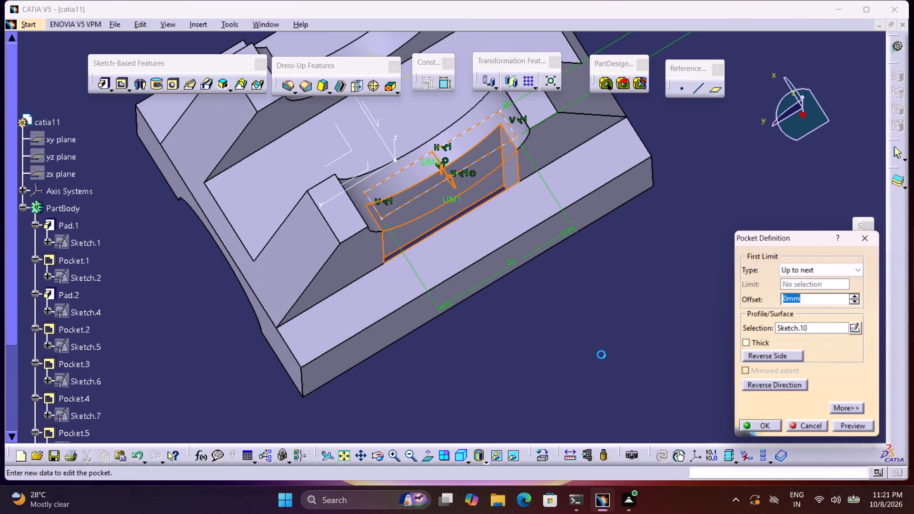
pyautogui.moveTo(825, 298); pyautogui.dragTo(765, 306)
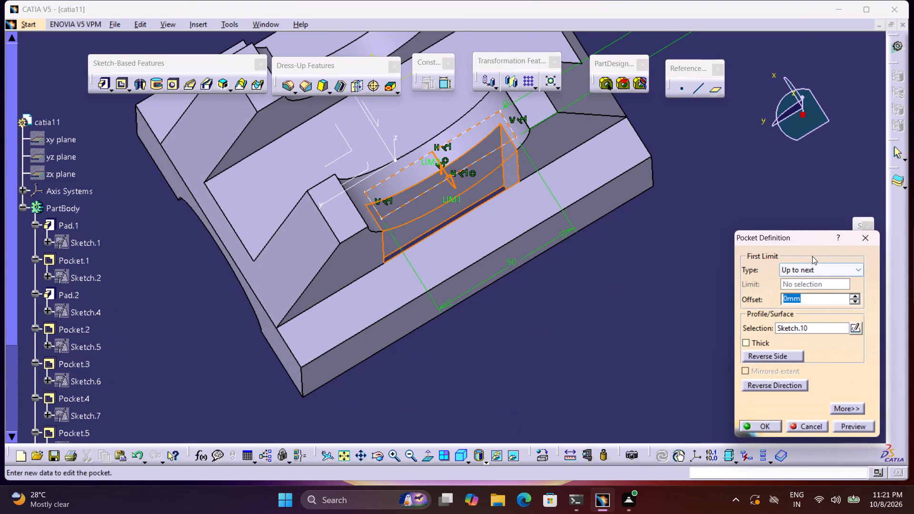
pyautogui.click(818, 267)
pyautogui.click(814, 283)
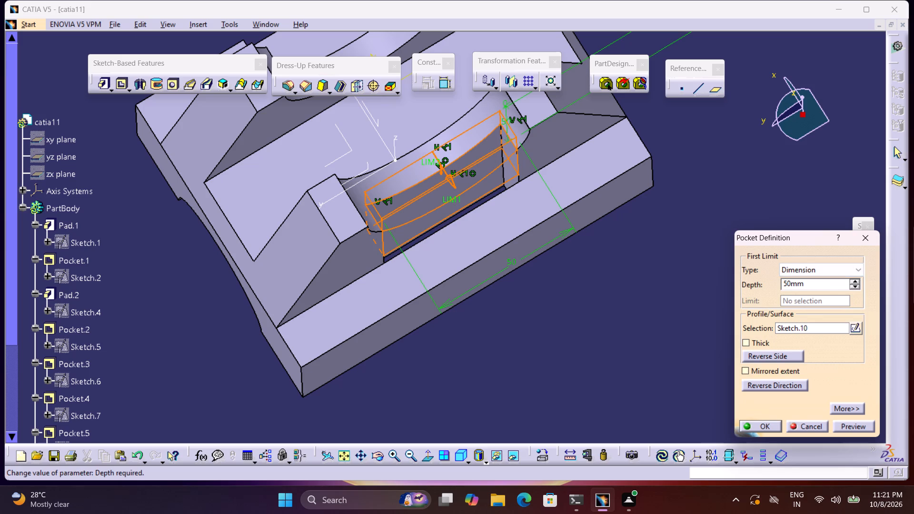
pyautogui.press('6')
pyautogui.press('0')
pyautogui.moveTo(809, 288); pyautogui.dragTo(744, 291)
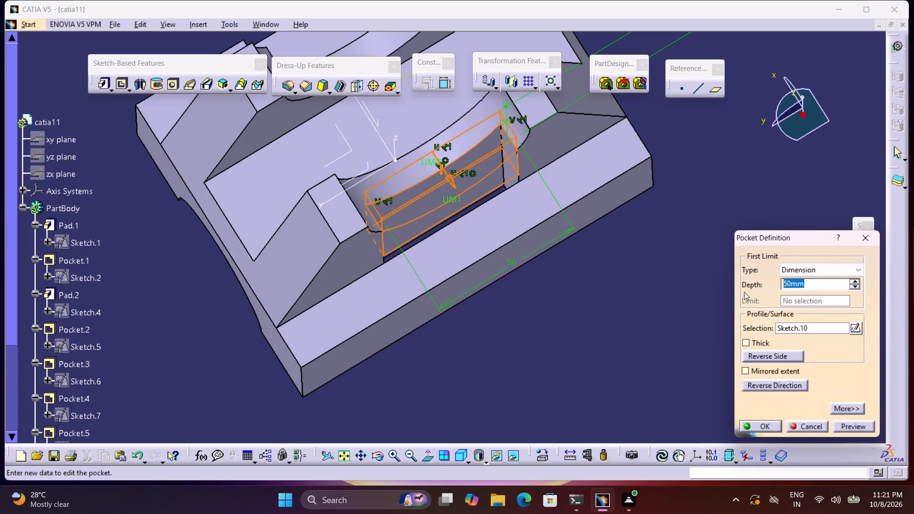
pyautogui.press('6')
pyautogui.press('0')
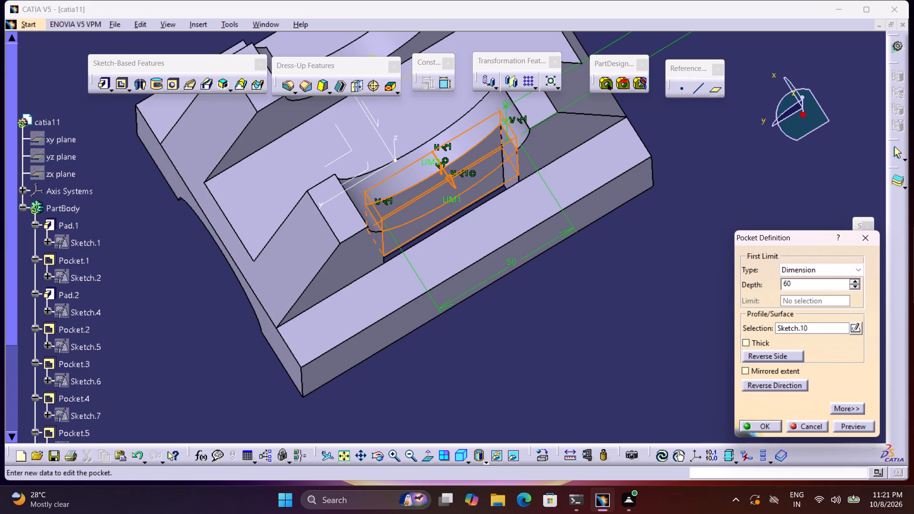
pyautogui.click(624, 396)
pyautogui.moveTo(623, 395); pyautogui.dragTo(598, 346, button='middle')
pyautogui.moveTo(627, 386); pyautogui.dragTo(598, 346, button='right')
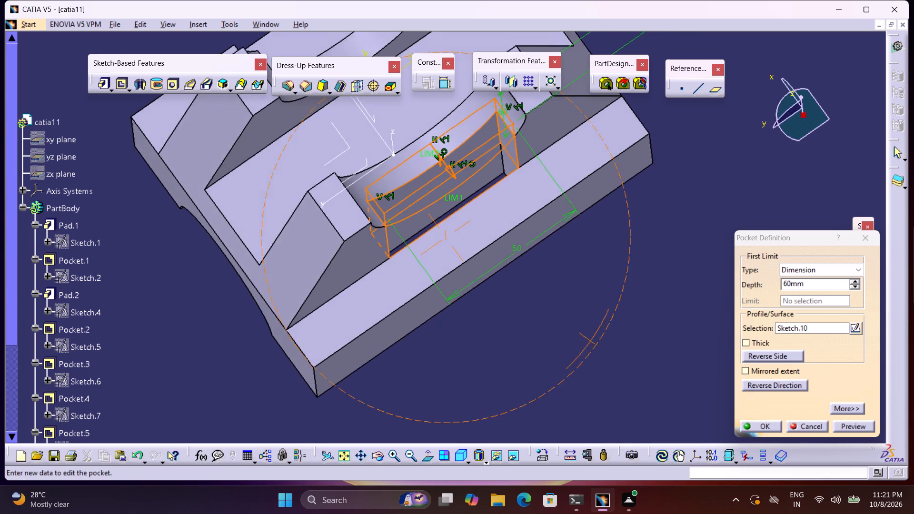
pyautogui.moveTo(598, 346); pyautogui.dragTo(595, 344, button='middle')
pyautogui.moveTo(598, 346); pyautogui.dragTo(595, 344, button='right')
pyautogui.click(862, 425)
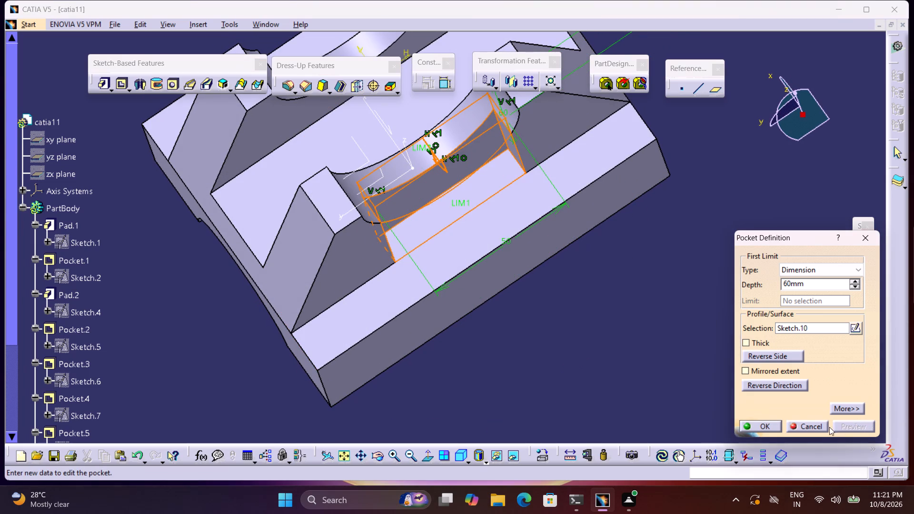
pyautogui.click(771, 426)
# Place a blind hole on the front arm's recessed vertical face and open its positioning sketch.
pyautogui.moveTo(697, 389); pyautogui.dragTo(644, 339, button='middle')
pyautogui.moveTo(685, 374); pyautogui.dragTo(644, 339, button='right')
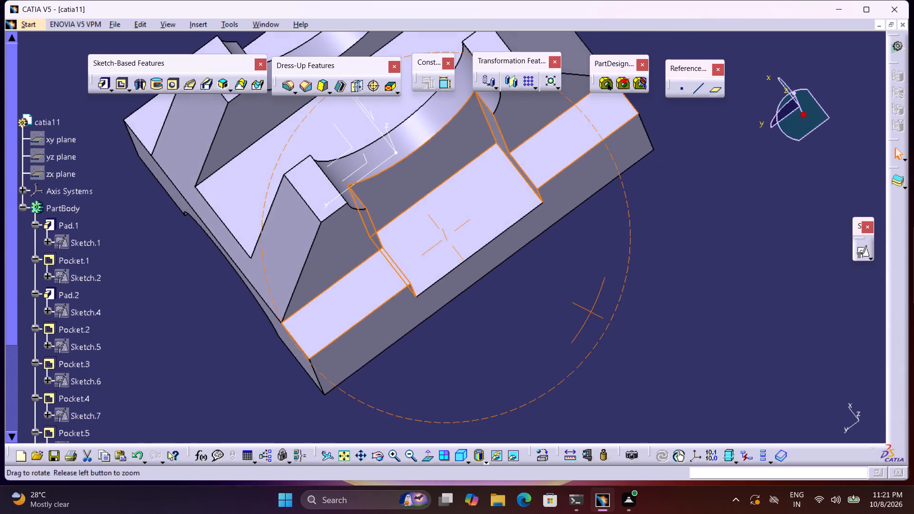
pyautogui.moveTo(644, 339); pyautogui.dragTo(514, 284, button='right')
pyautogui.moveTo(644, 339); pyautogui.dragTo(536, 290, button='middle')
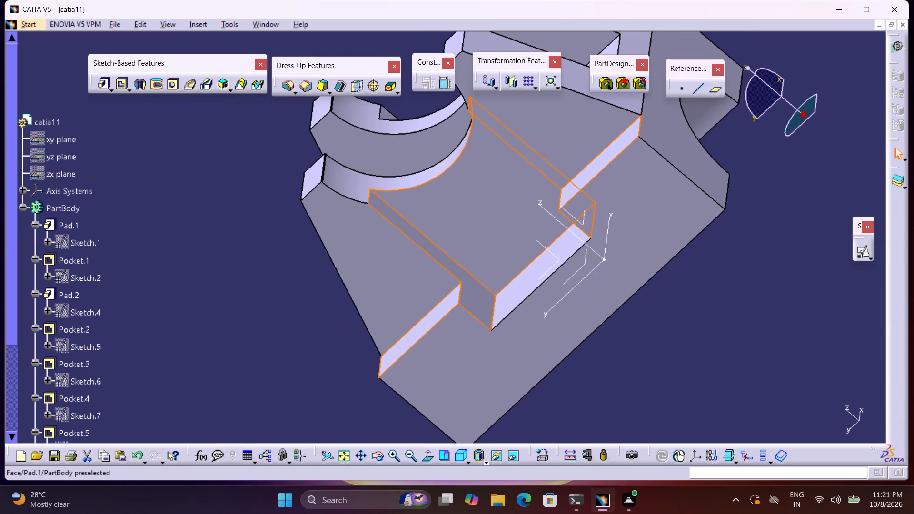
pyautogui.click(606, 412)
pyautogui.click(463, 454)
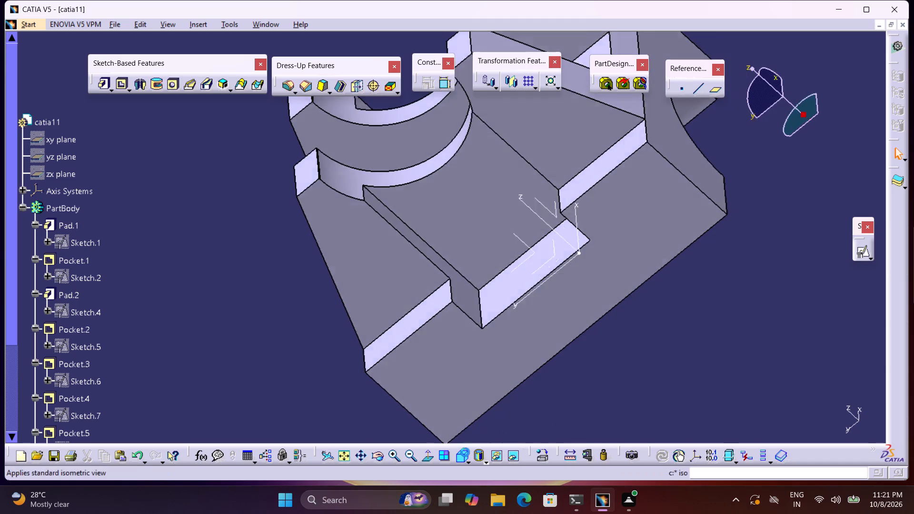
pyautogui.moveTo(661, 349); pyautogui.dragTo(716, 282, button='middle')
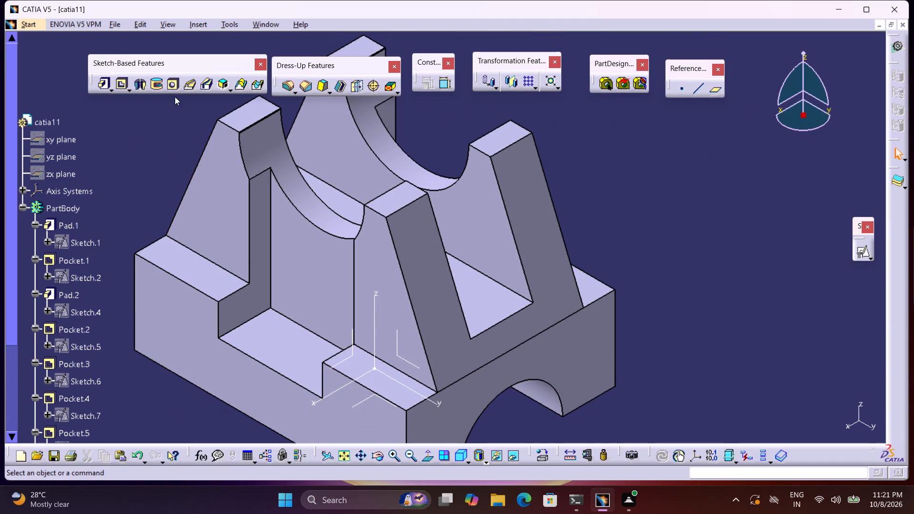
pyautogui.click(170, 80)
pyautogui.click(309, 257)
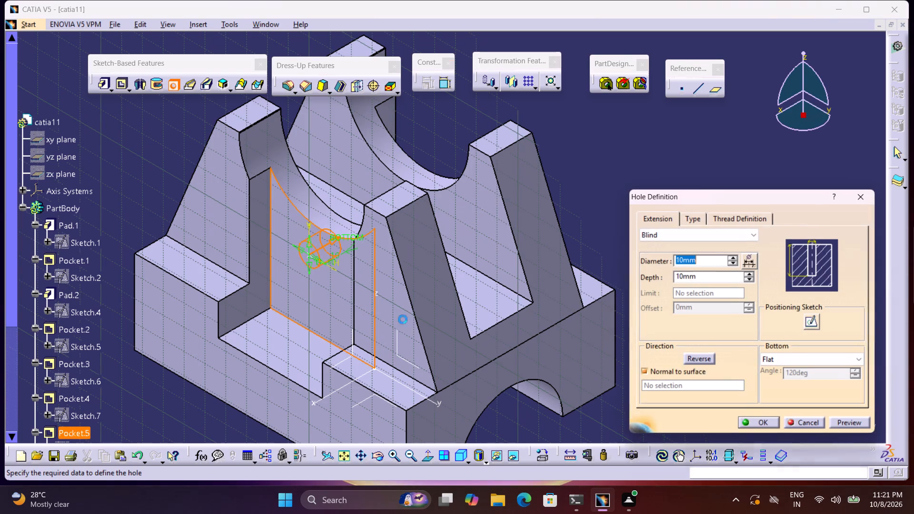
pyautogui.click(813, 321)
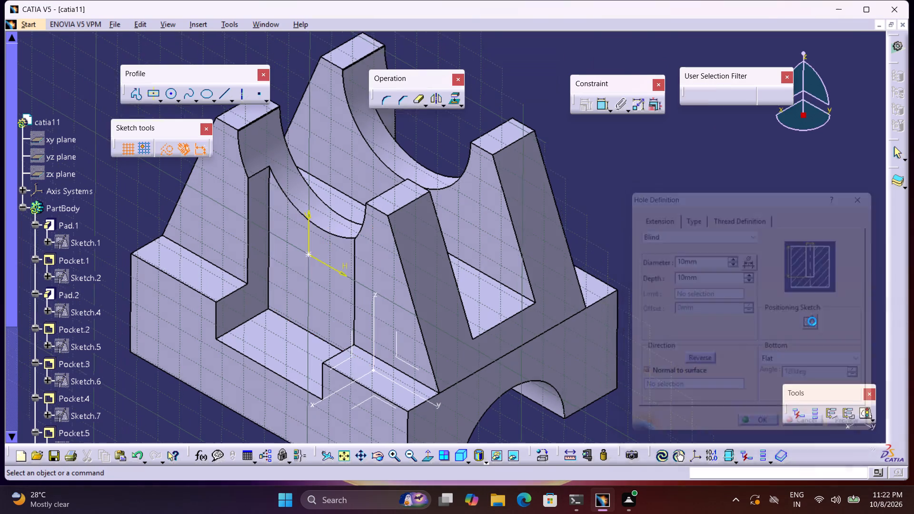
# Dimension the hole centre's height from the recess's bottom edge and set it to 20 mm.
pyautogui.scroll(-1, 489, 332)
pyautogui.moveTo(489, 327); pyautogui.dragTo(643, 153, button='middle')
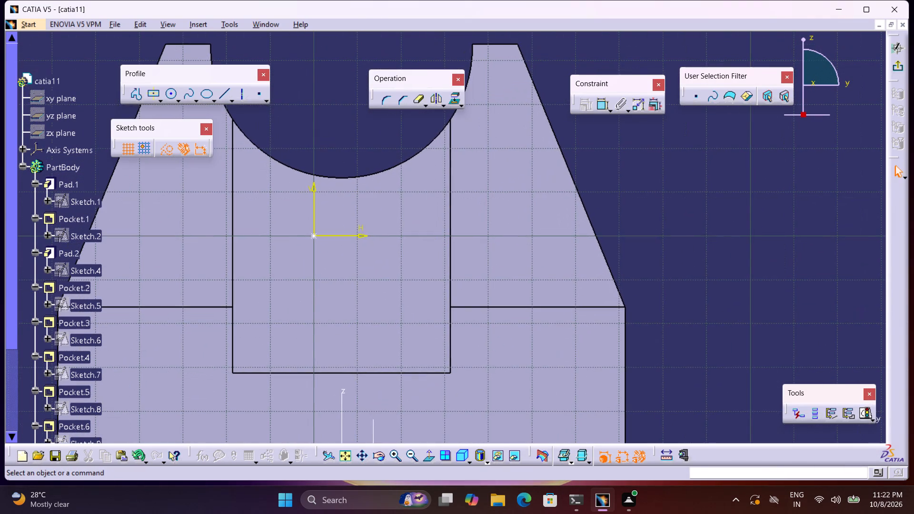
pyautogui.doubleClick(602, 105)
pyautogui.doubleClick(602, 105)
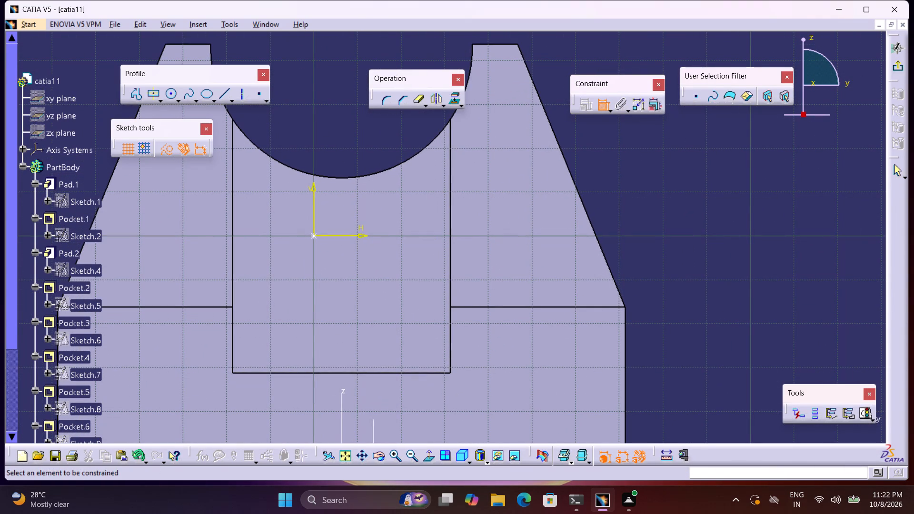
pyautogui.click(314, 234)
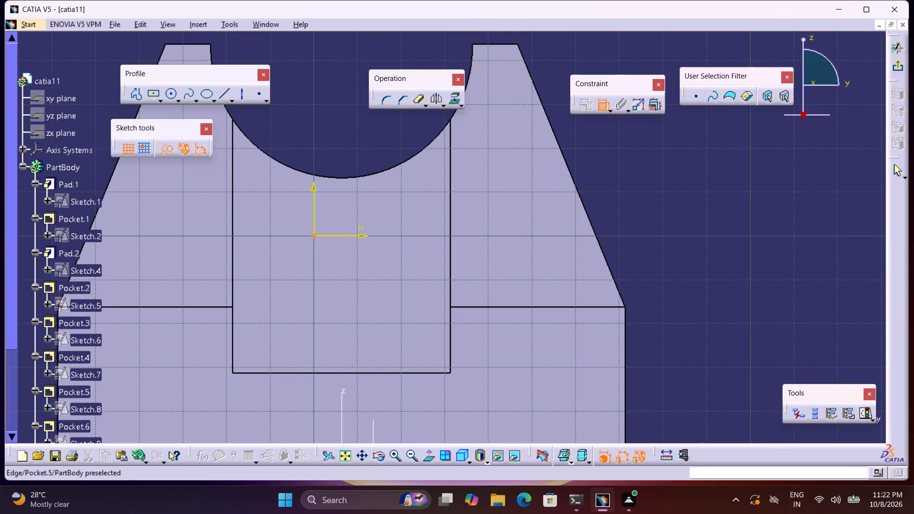
pyautogui.click(374, 373)
pyautogui.click(419, 313)
pyautogui.doubleClick(421, 310)
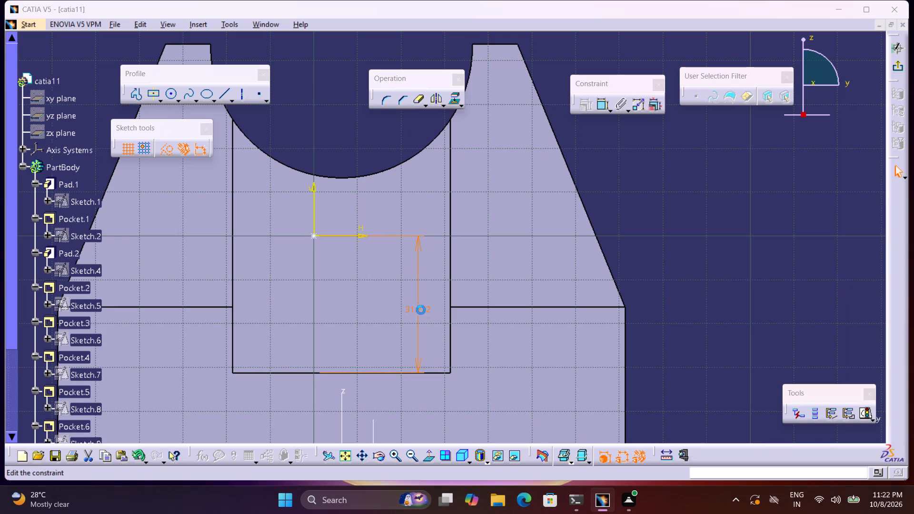
pyautogui.write('20')
pyautogui.press('Return')
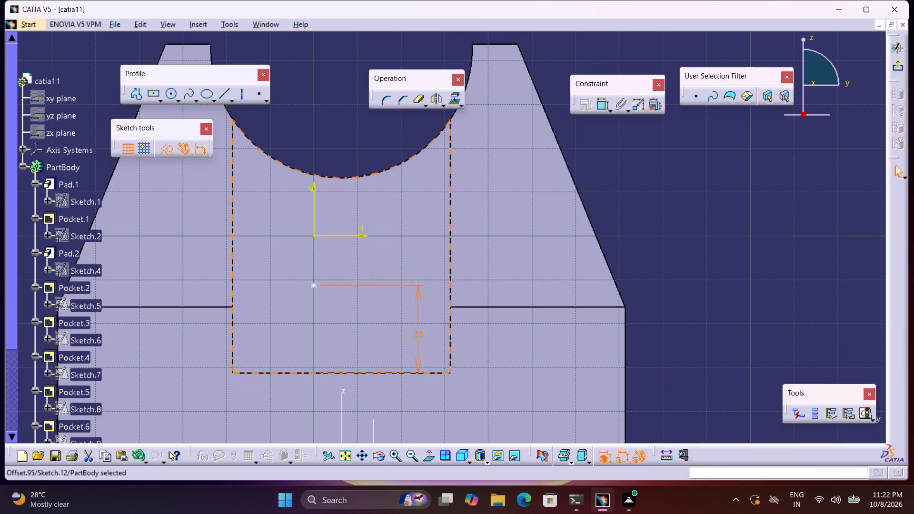
# Dimension the hole centre horizontally from the recess's vertical side edge, set it to 25 mm, and finish the positioning sketch.
pyautogui.click(310, 284)
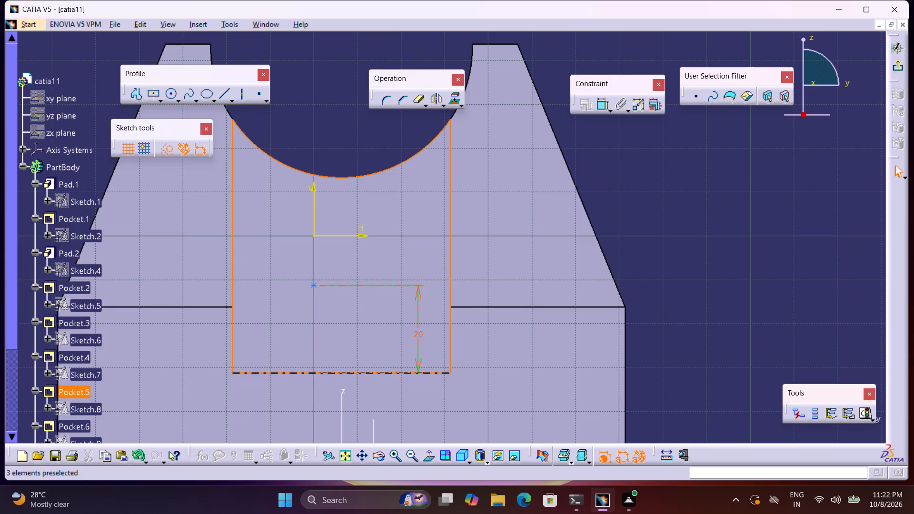
pyautogui.click(314, 284)
pyautogui.click(603, 104)
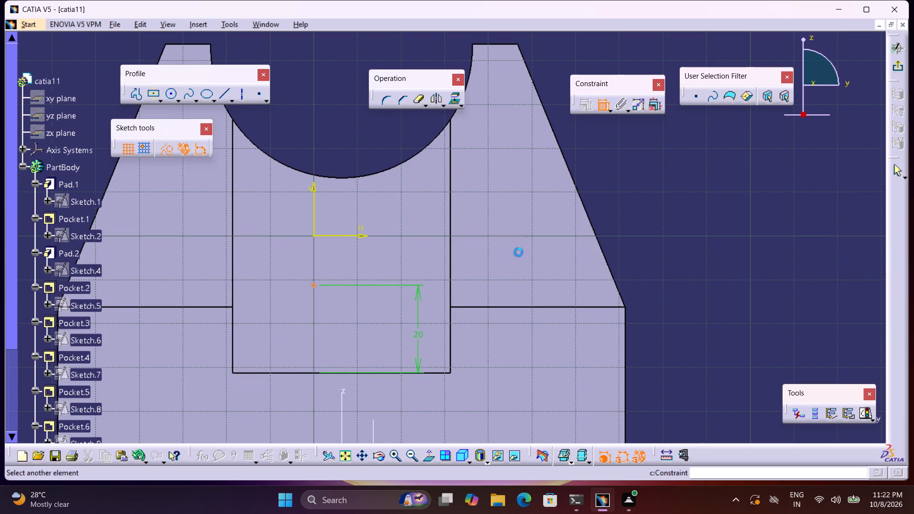
pyautogui.click(450, 318)
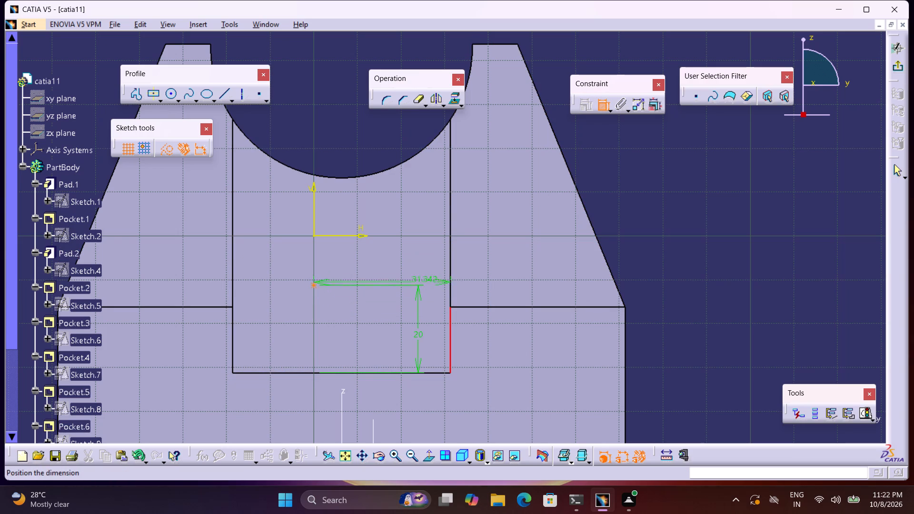
pyautogui.click(418, 269)
pyautogui.doubleClick(424, 267)
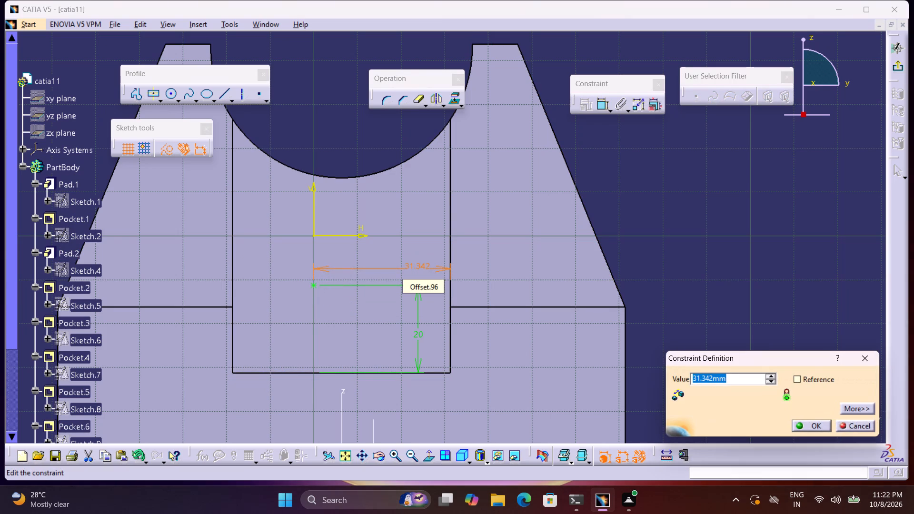
pyautogui.write('20')
pyautogui.press('Return')
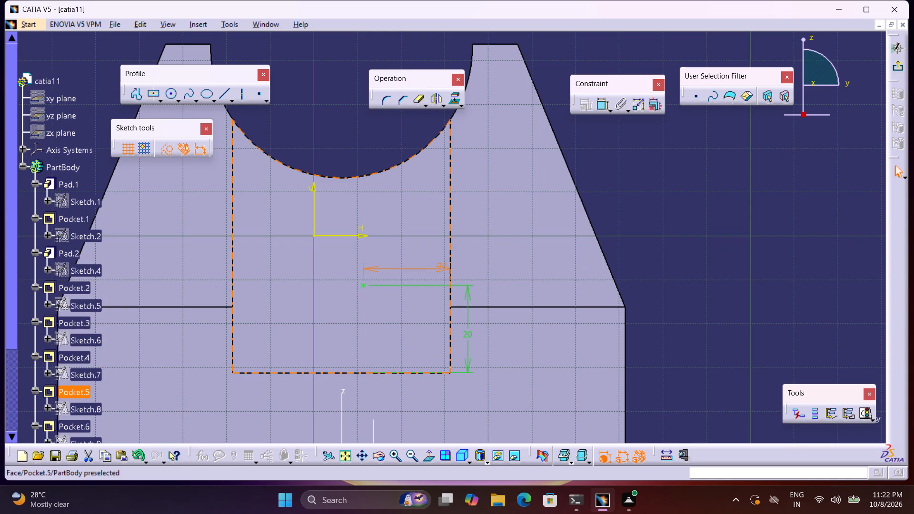
pyautogui.doubleClick(434, 268)
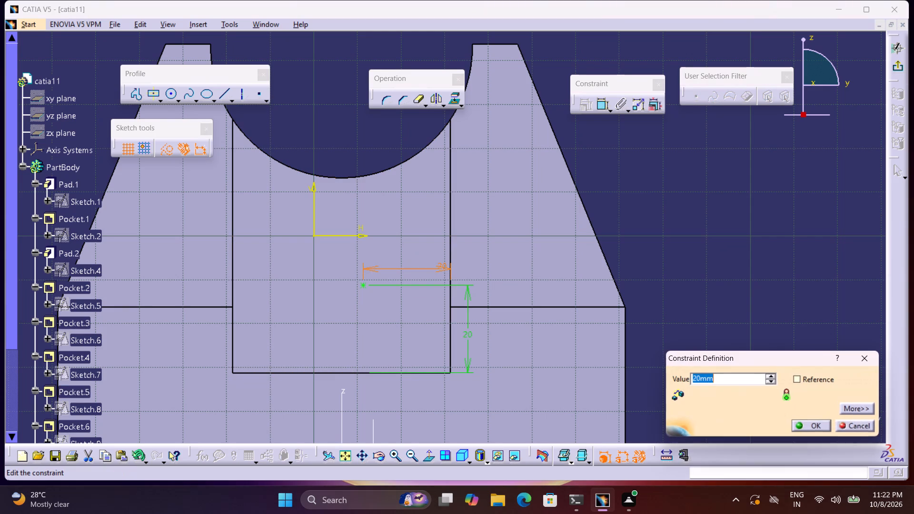
pyautogui.write('25')
pyautogui.press('Return')
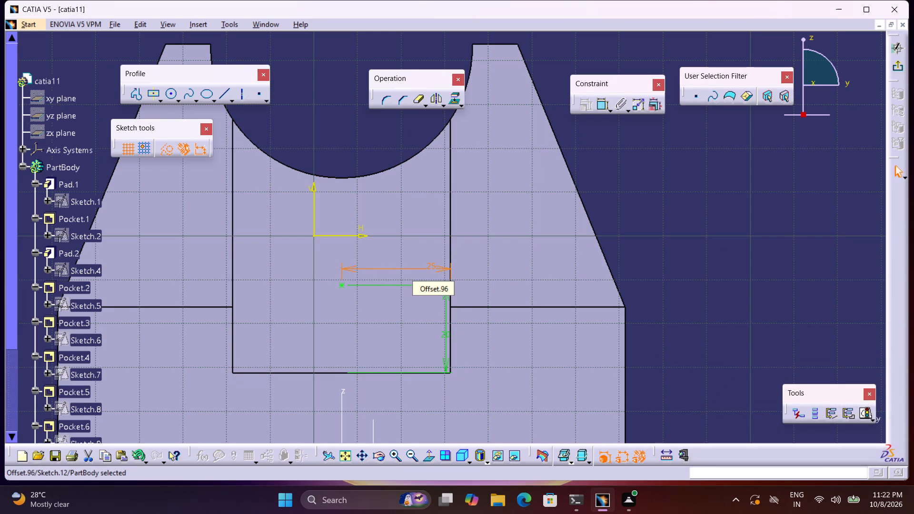
pyautogui.click(895, 69)
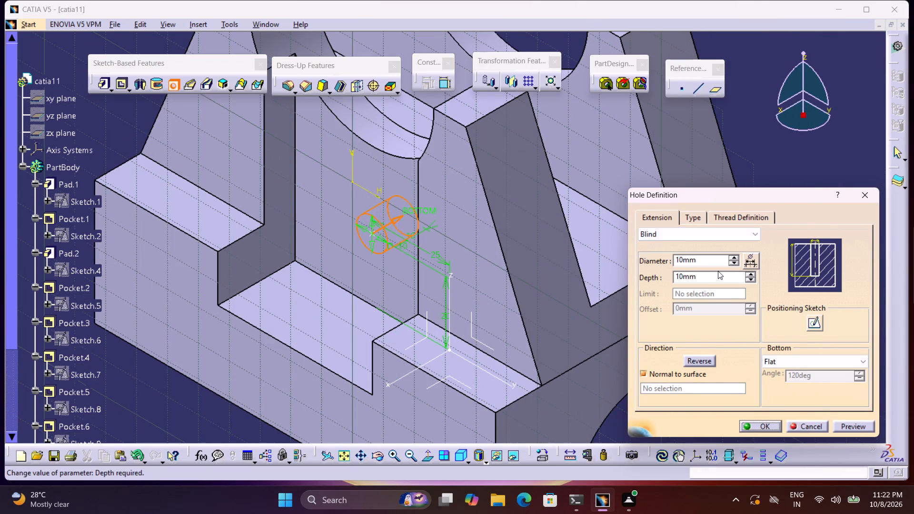
# Set the blind hole's diameter to 30 mm and its depth to 5 mm, and create it.
pyautogui.moveTo(705, 260); pyautogui.dragTo(631, 262)
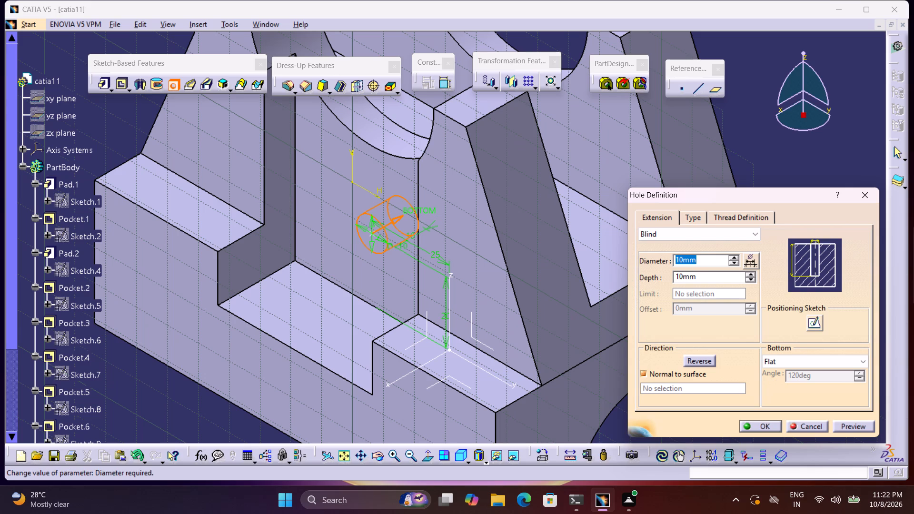
pyautogui.press('3')
pyautogui.press('0')
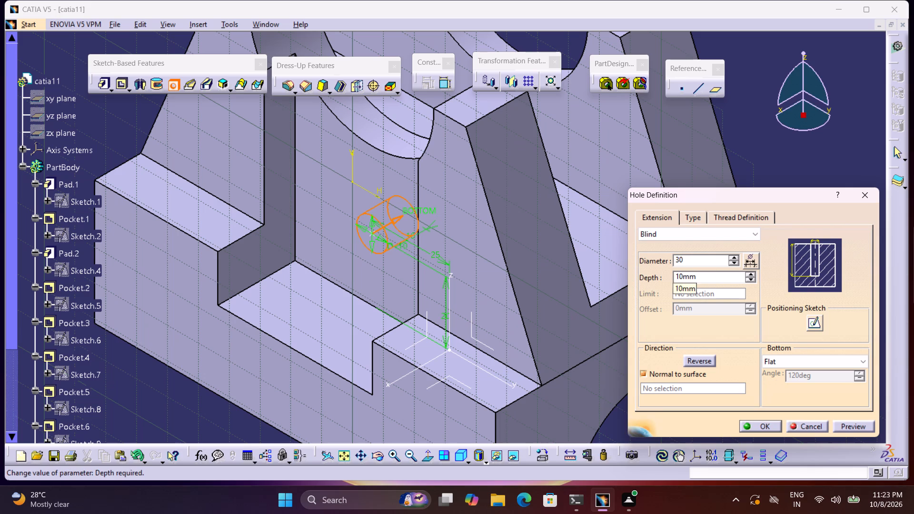
pyautogui.moveTo(712, 271); pyautogui.dragTo(635, 279)
pyautogui.press('5')
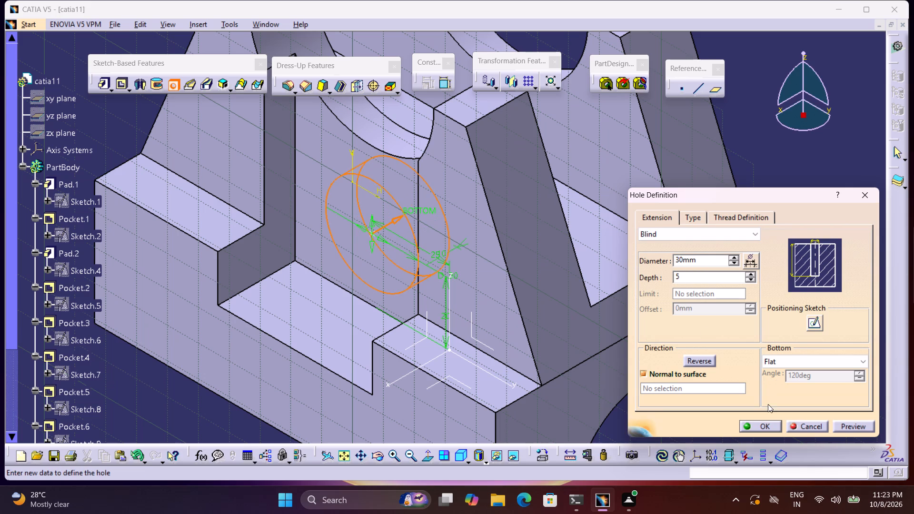
pyautogui.click(770, 425)
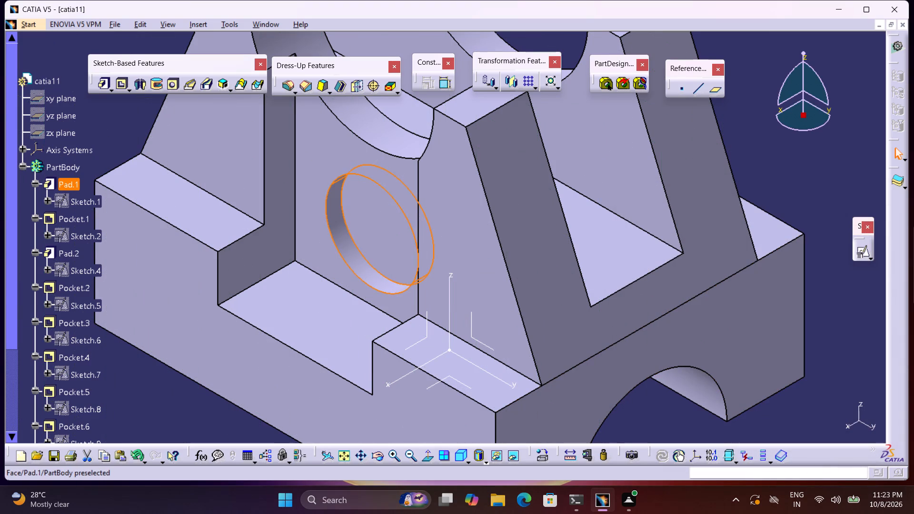
pyautogui.click(848, 314)
# Mirror the front arm's round hole about the yz plane of the absolute axis system.
pyautogui.moveTo(442, 279); pyautogui.dragTo(565, 256, button='middle')
pyautogui.moveTo(477, 290); pyautogui.dragTo(564, 257, button='right')
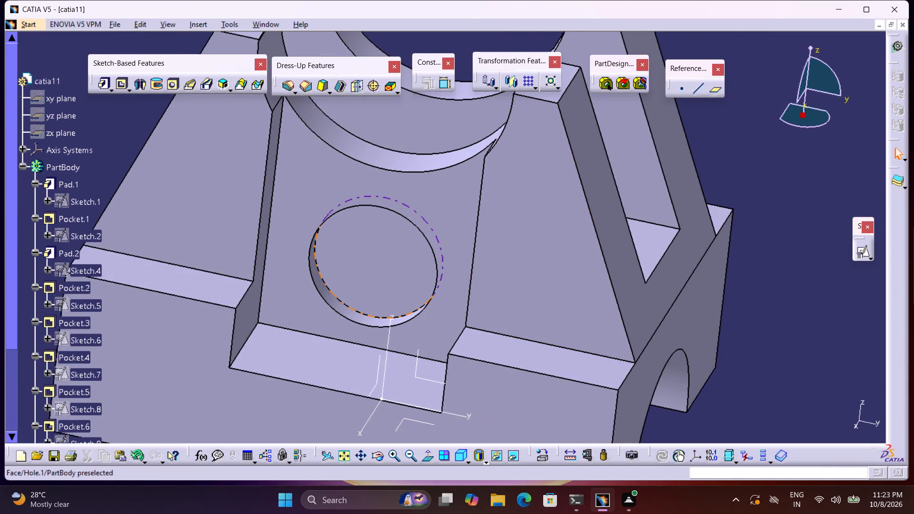
pyautogui.click(366, 319)
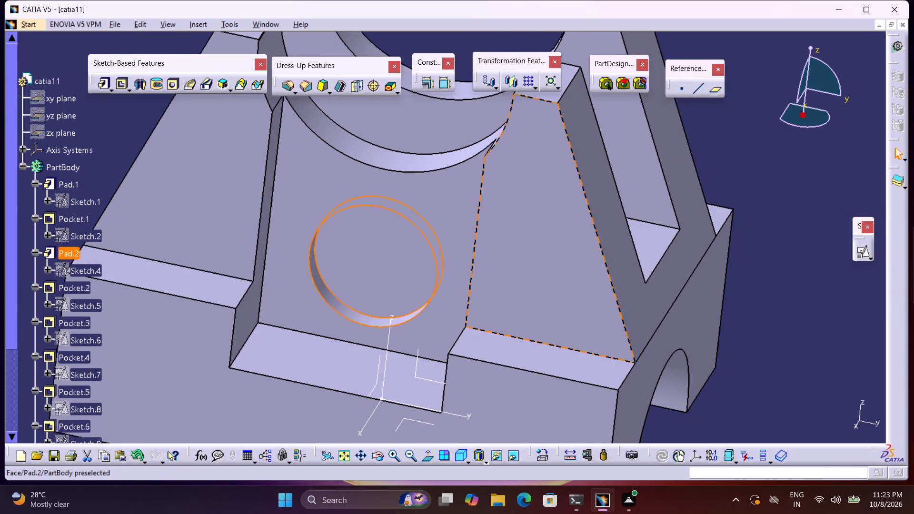
pyautogui.click(511, 85)
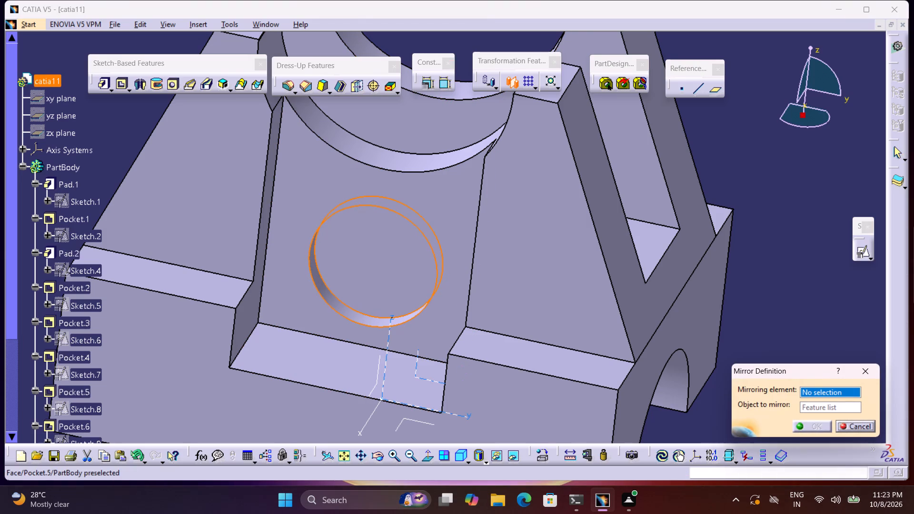
pyautogui.click(428, 379)
pyautogui.moveTo(699, 258); pyautogui.dragTo(507, 306, button='middle')
pyautogui.moveTo(626, 264); pyautogui.dragTo(507, 306, button='right')
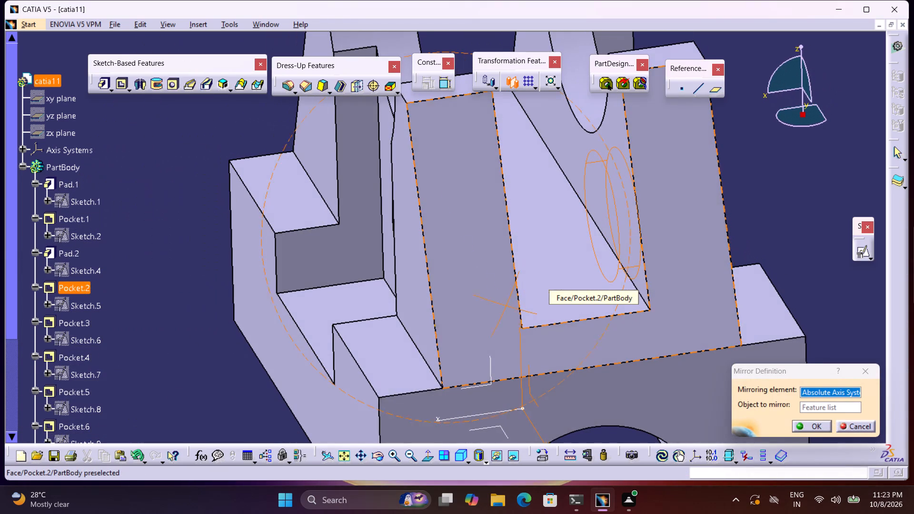
pyautogui.click(821, 426)
pyautogui.click(825, 273)
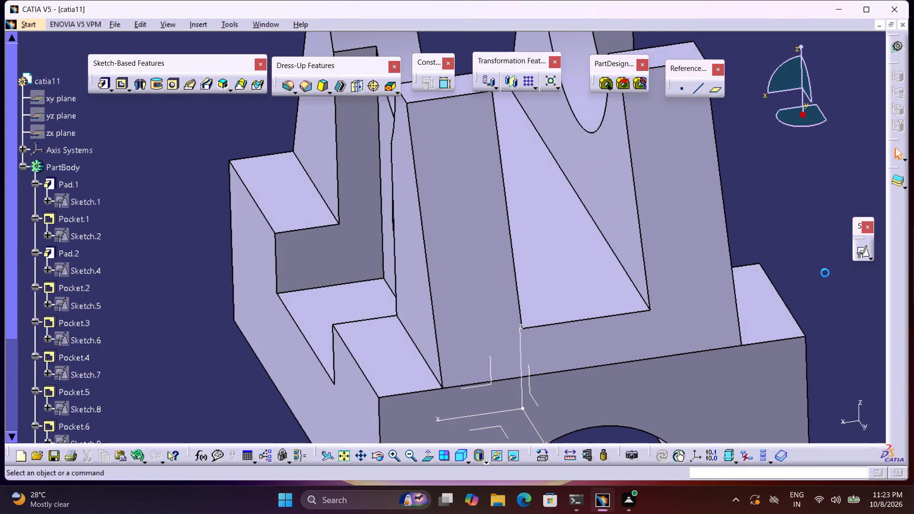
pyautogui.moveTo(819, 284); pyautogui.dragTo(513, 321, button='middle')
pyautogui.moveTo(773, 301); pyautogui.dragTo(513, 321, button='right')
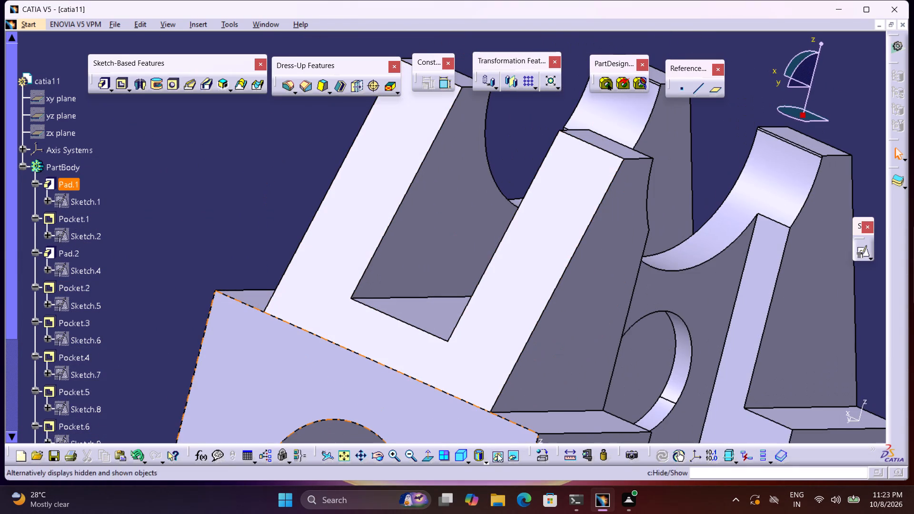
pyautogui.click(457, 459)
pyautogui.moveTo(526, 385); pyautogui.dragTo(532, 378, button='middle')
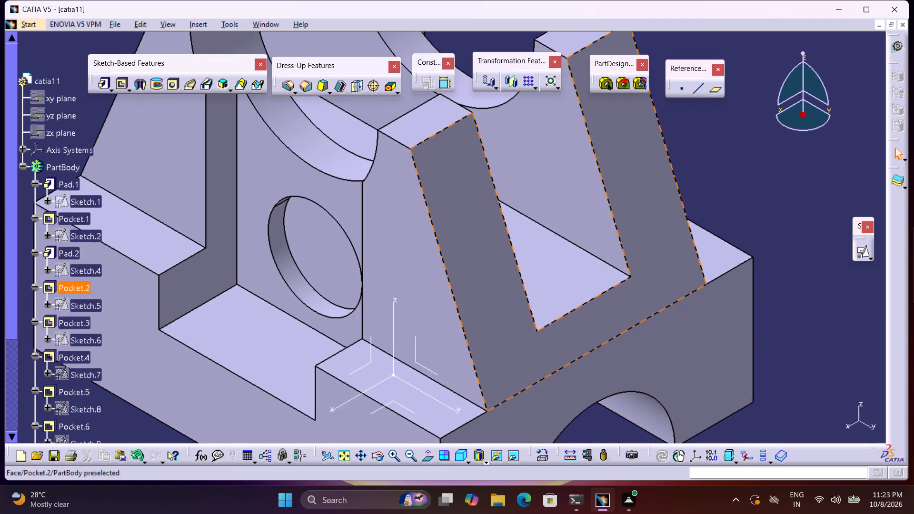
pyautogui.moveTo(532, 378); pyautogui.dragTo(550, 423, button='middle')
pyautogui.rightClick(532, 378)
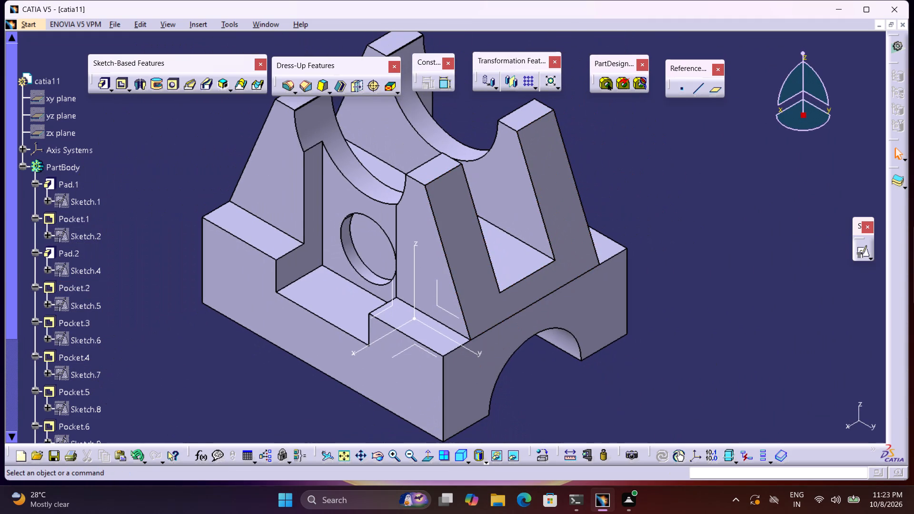
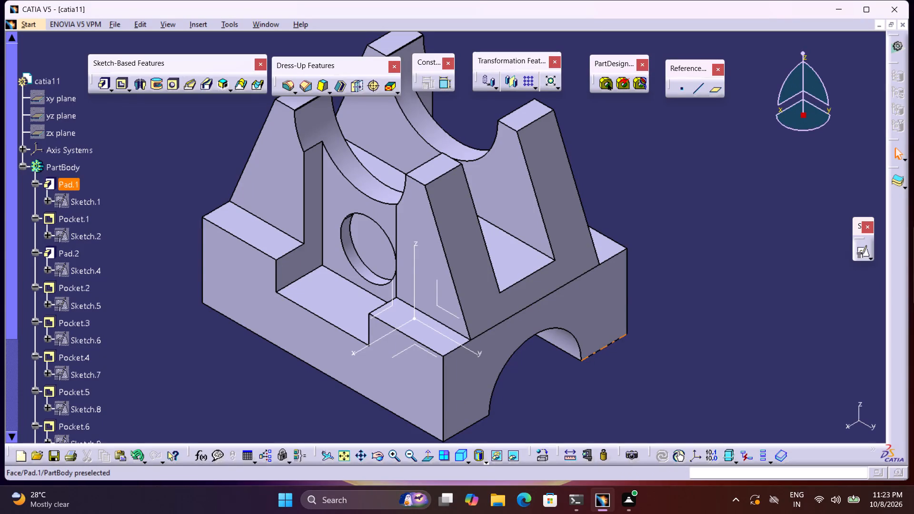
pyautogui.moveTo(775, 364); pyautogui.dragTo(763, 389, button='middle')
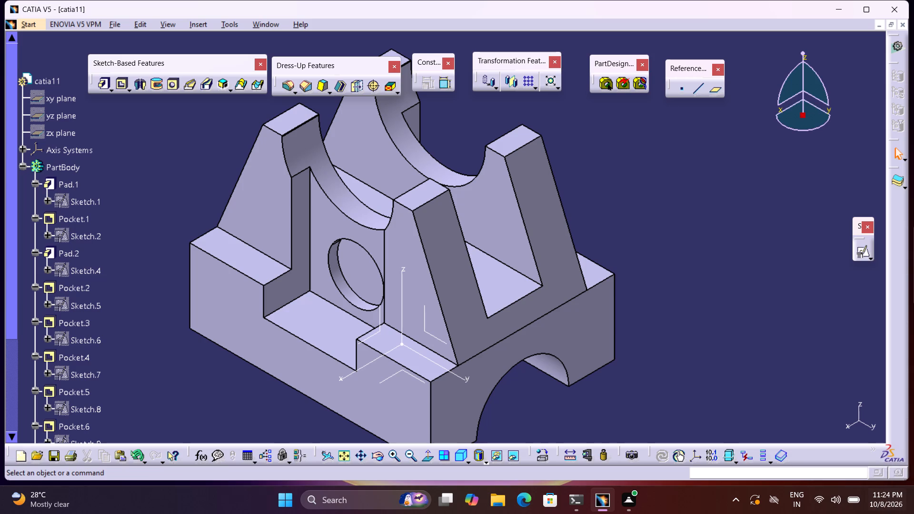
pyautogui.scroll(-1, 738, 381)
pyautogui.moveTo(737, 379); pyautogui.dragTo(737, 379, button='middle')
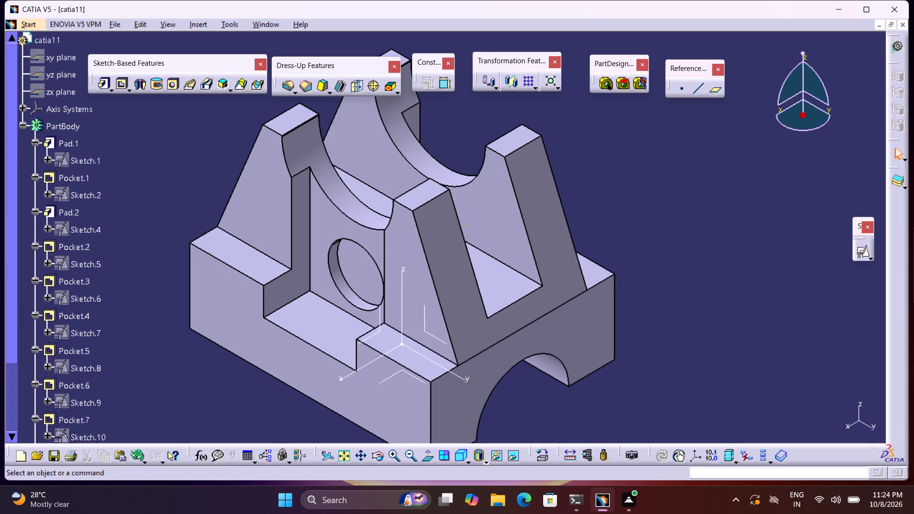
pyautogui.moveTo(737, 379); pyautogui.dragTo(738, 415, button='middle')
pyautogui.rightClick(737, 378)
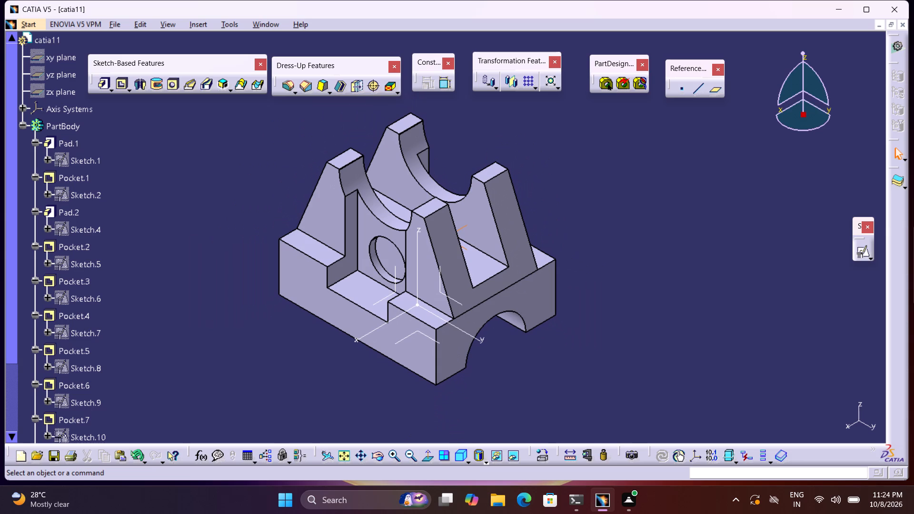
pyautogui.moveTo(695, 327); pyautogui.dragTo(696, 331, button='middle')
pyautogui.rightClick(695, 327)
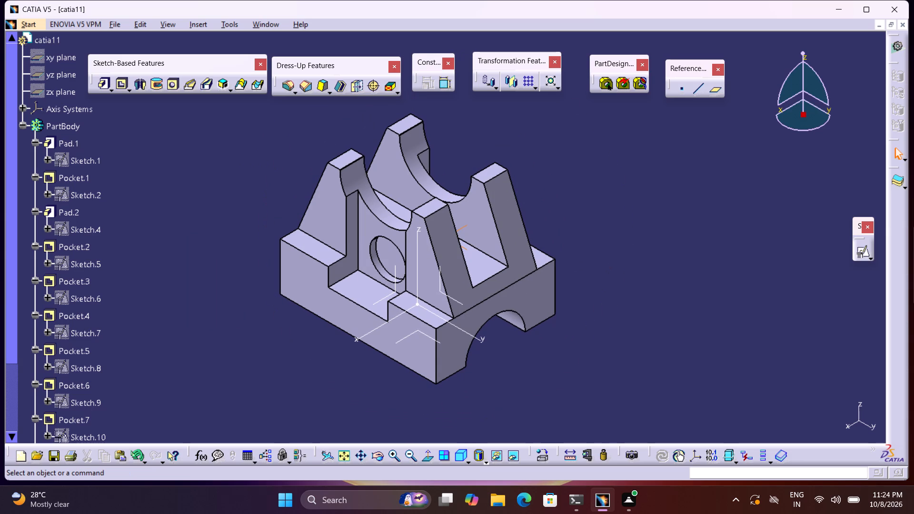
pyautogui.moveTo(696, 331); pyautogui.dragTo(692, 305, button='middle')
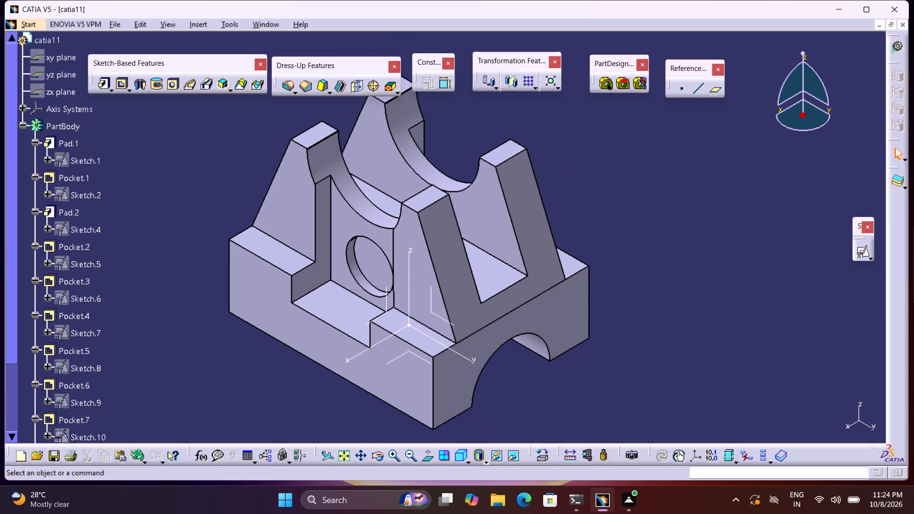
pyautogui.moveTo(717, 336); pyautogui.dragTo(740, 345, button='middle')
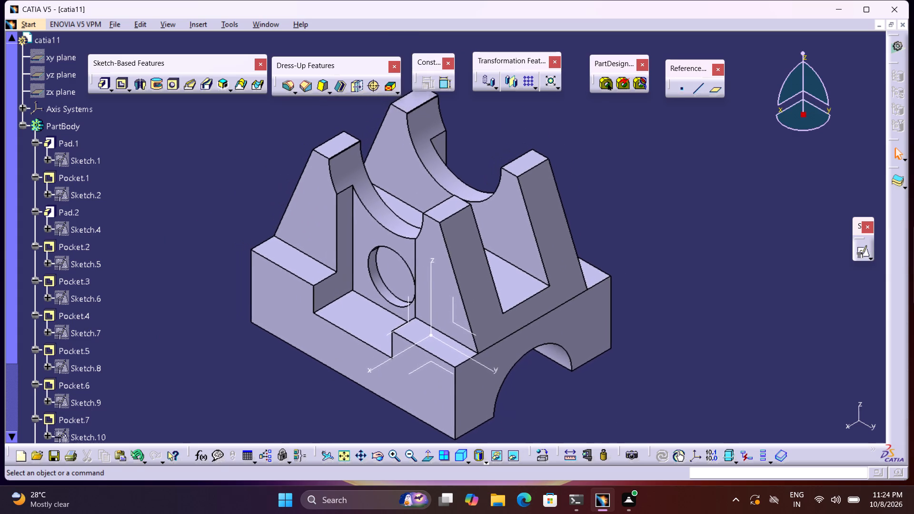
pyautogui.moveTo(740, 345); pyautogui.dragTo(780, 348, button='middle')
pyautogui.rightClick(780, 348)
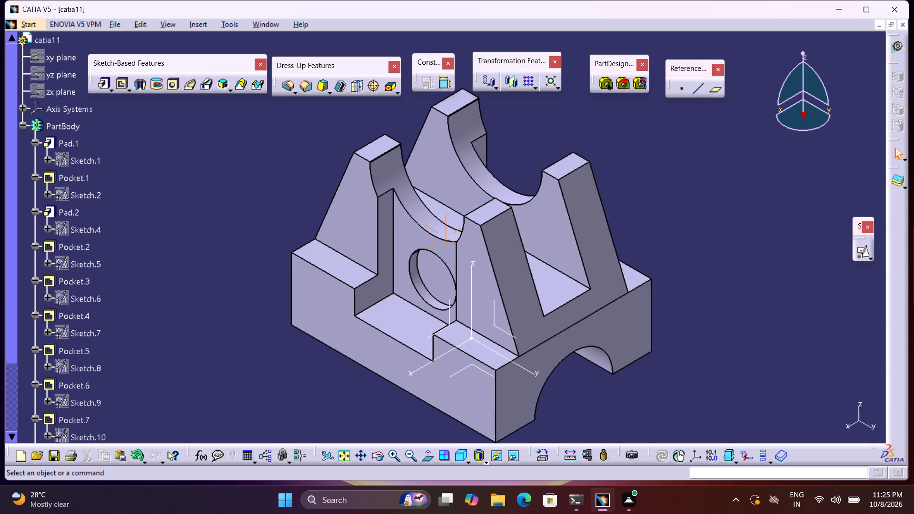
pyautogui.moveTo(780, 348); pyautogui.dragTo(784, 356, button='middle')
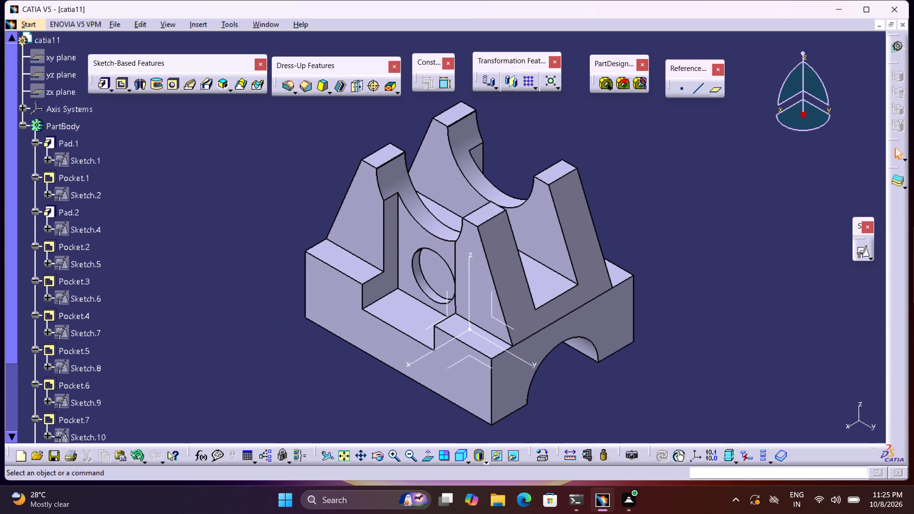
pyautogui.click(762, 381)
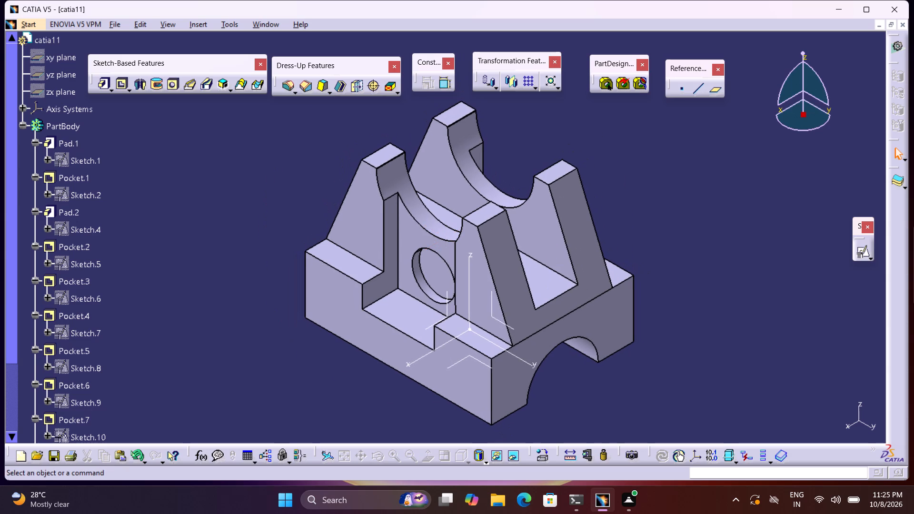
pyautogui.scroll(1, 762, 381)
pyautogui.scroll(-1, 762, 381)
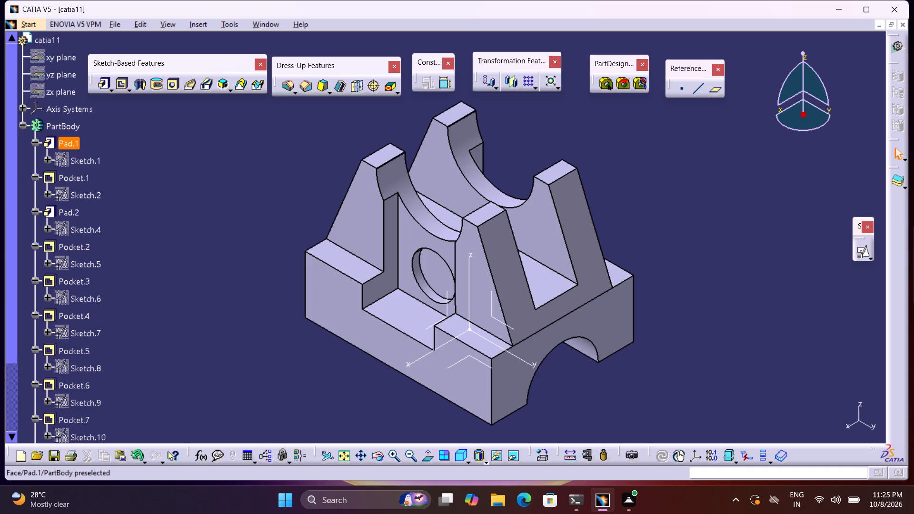
# Open Sketch.7 of the arms' semicircular cut-out to review its geometry, and exit it without making changes.
pyautogui.doubleClick(88, 330)
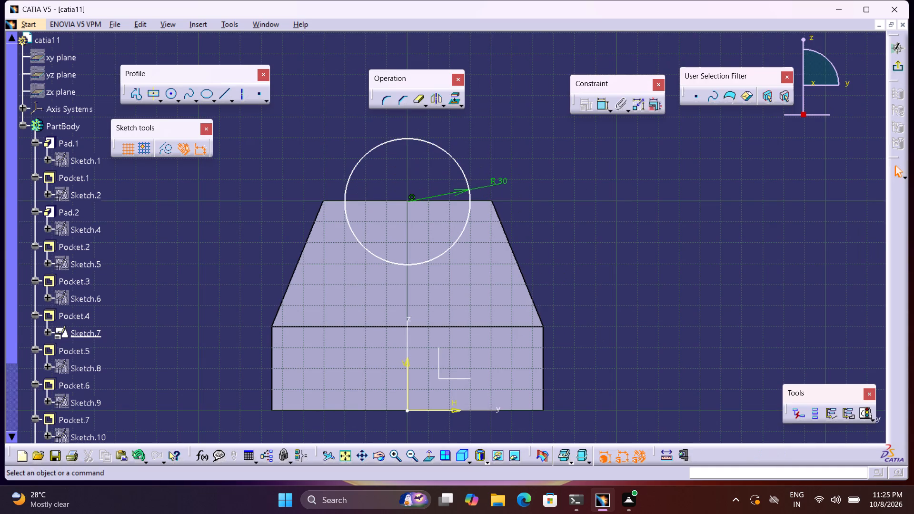
pyautogui.click(902, 66)
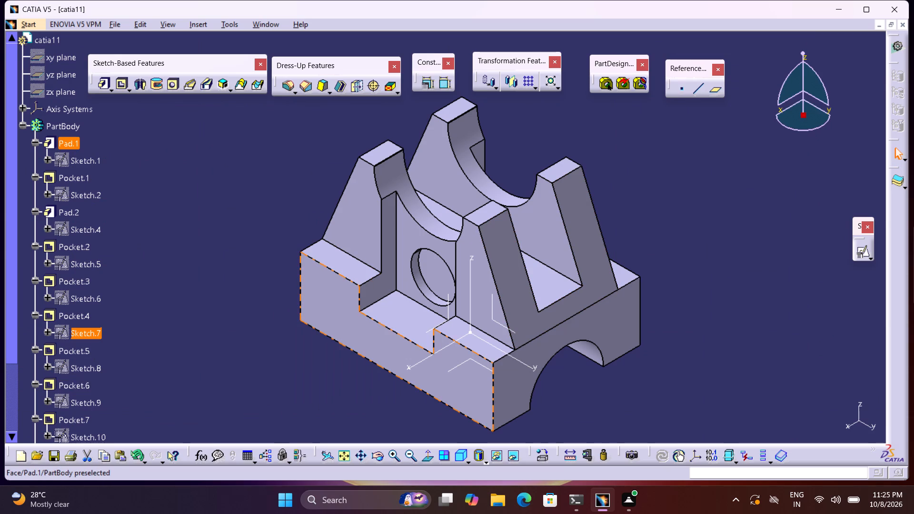
# Open Sketch.11, the profile sketch under Pocket.8.
pyautogui.scroll(-2, 86, 429)
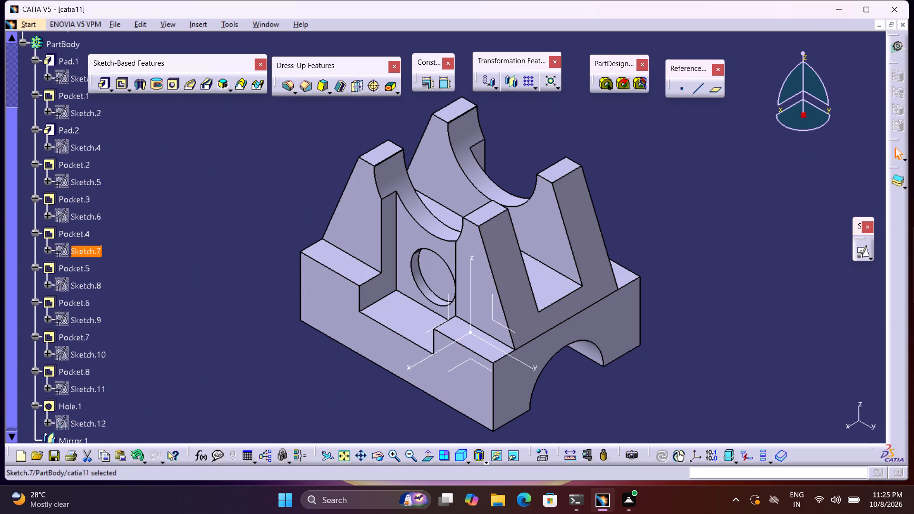
pyautogui.doubleClick(103, 386)
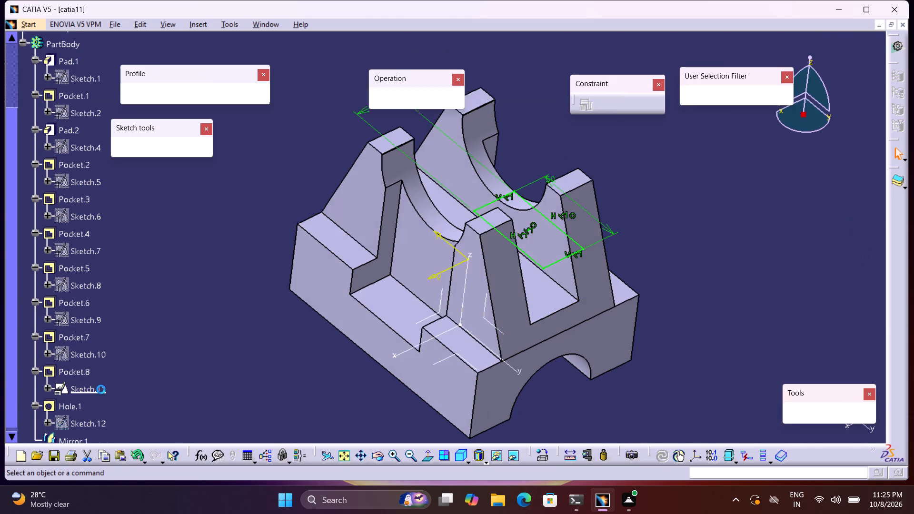
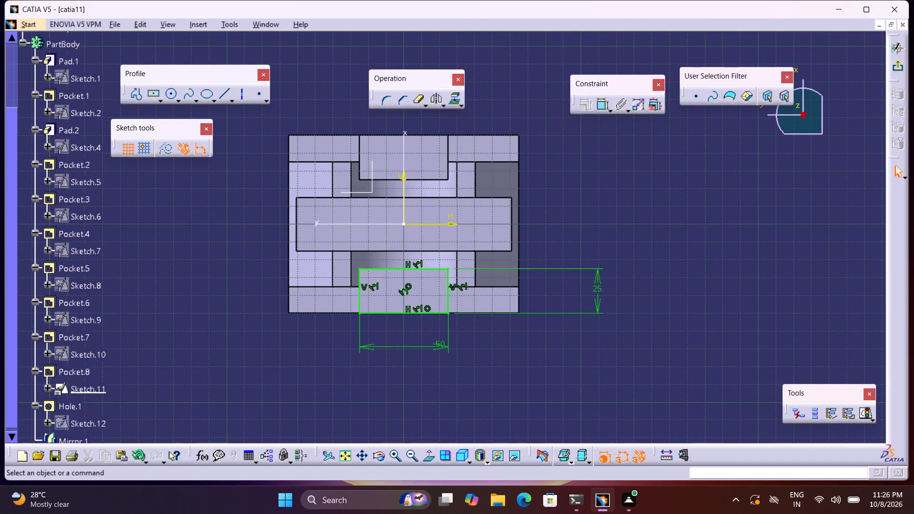
# Review the dimensioned rectangle in Sketch.11 and exit the sketch without making changes.
pyautogui.moveTo(513, 338); pyautogui.dragTo(496, 339, button='middle')
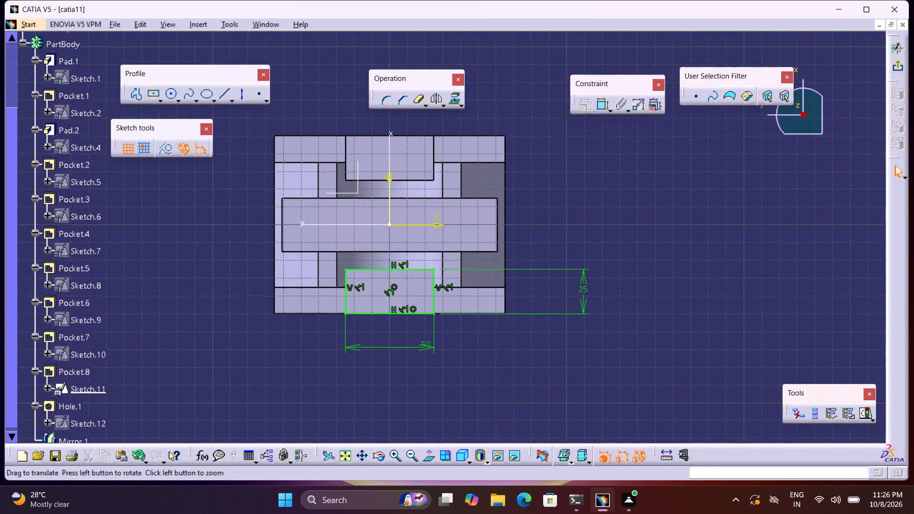
pyautogui.moveTo(496, 339); pyautogui.dragTo(501, 374, button='middle')
pyautogui.rightClick(494, 340)
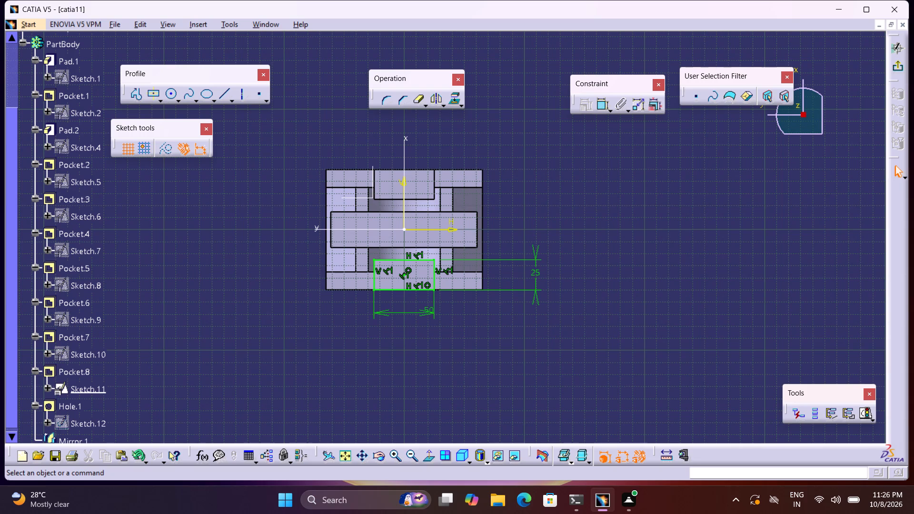
pyautogui.click(893, 65)
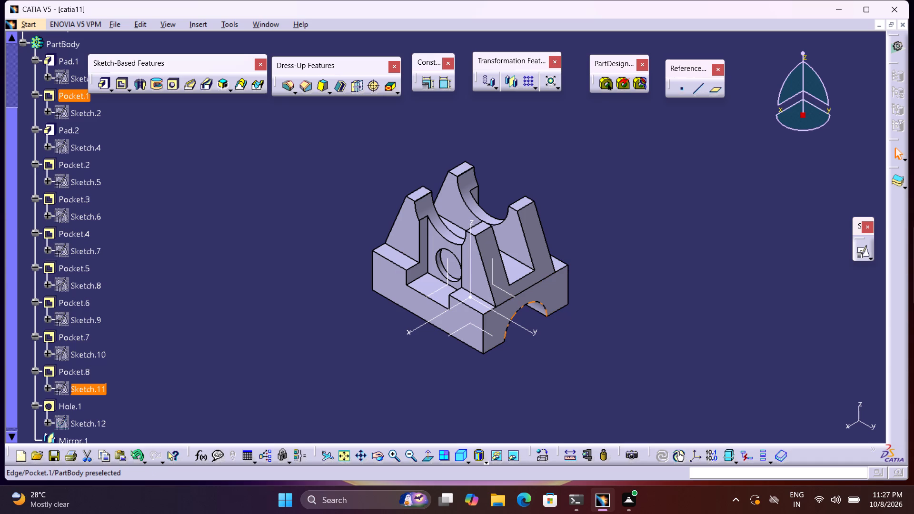
# Open the definition of Pocket.1, the semicircular channel through the base, to review its settings, and cancel without changes.
pyautogui.click(507, 335)
pyautogui.doubleClick(507, 335)
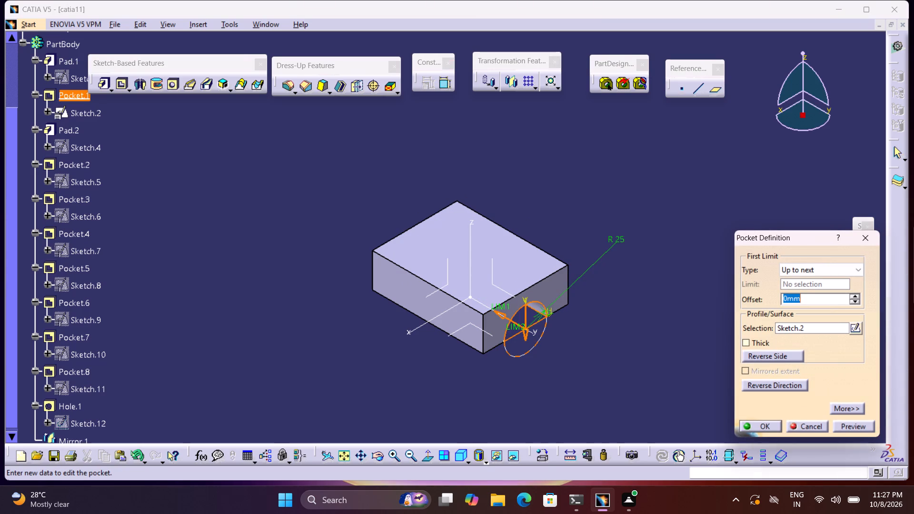
pyautogui.click(798, 428)
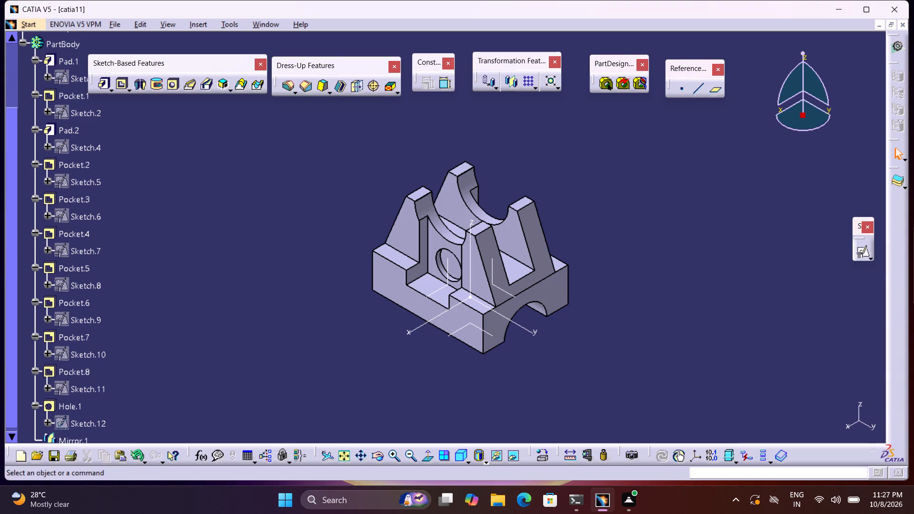
# Open the definition of Pocket.3, the slot between the arms, to review its settings, and cancel without changes.
pyautogui.doubleClick(518, 273)
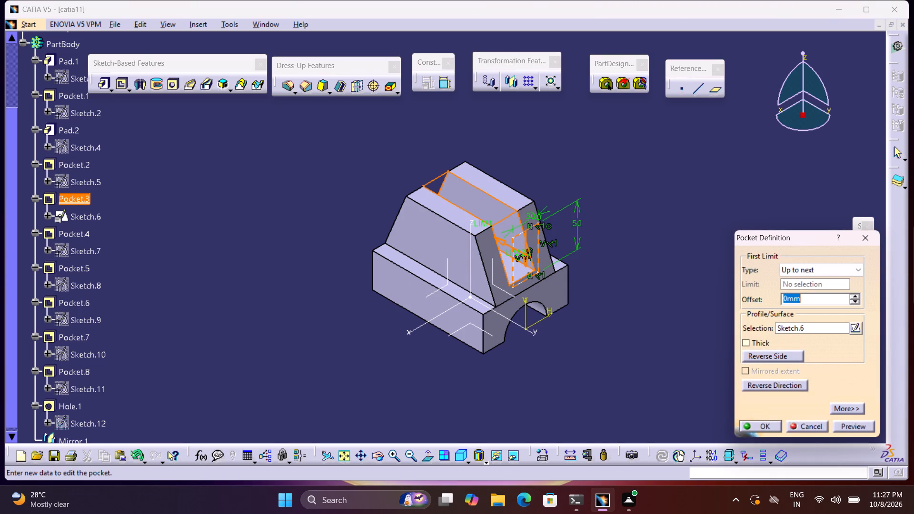
pyautogui.click(811, 429)
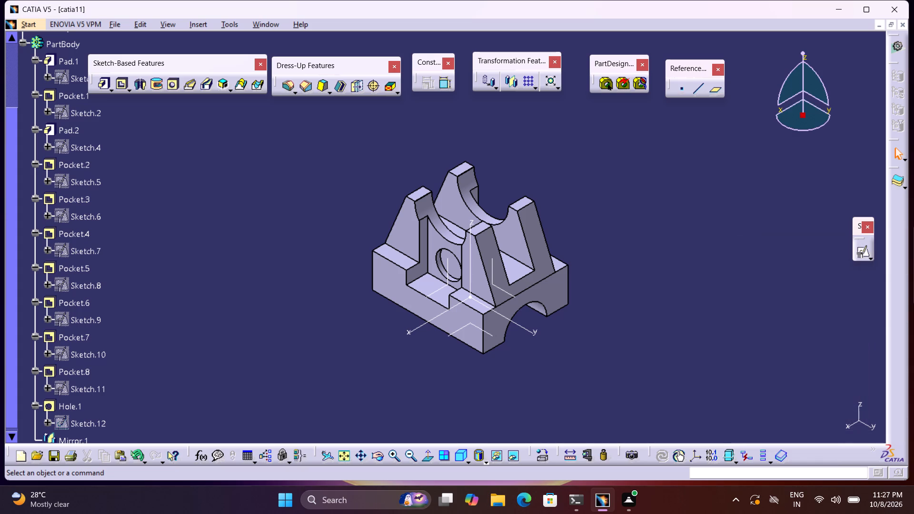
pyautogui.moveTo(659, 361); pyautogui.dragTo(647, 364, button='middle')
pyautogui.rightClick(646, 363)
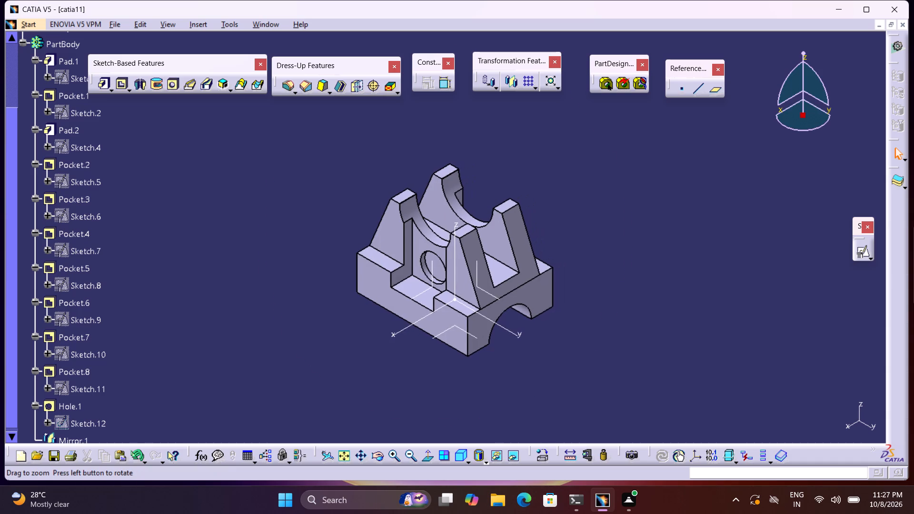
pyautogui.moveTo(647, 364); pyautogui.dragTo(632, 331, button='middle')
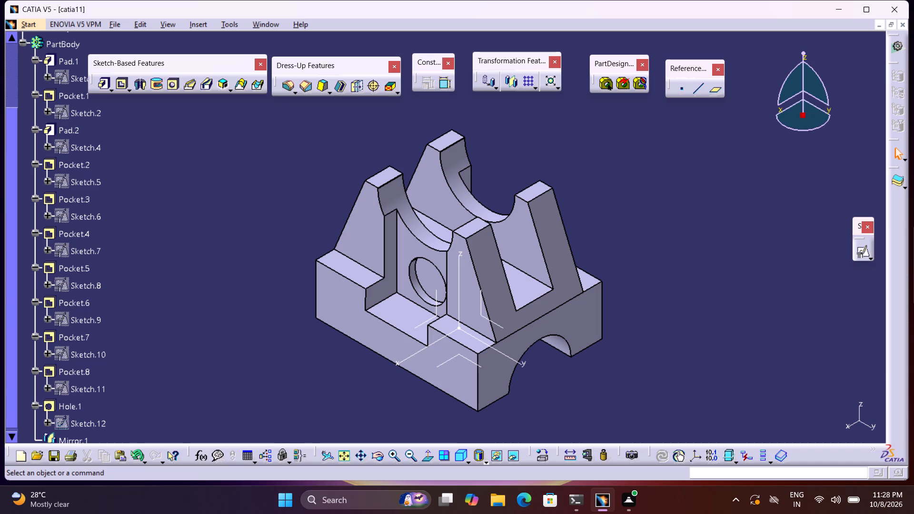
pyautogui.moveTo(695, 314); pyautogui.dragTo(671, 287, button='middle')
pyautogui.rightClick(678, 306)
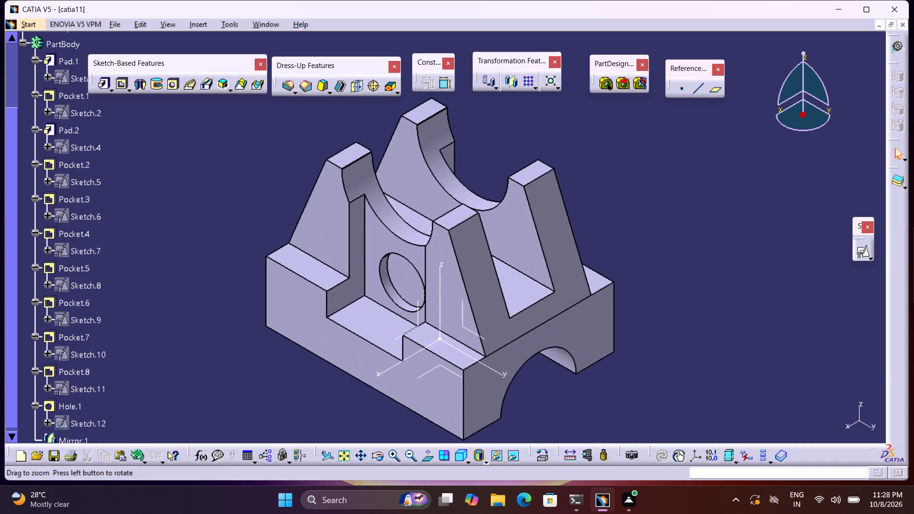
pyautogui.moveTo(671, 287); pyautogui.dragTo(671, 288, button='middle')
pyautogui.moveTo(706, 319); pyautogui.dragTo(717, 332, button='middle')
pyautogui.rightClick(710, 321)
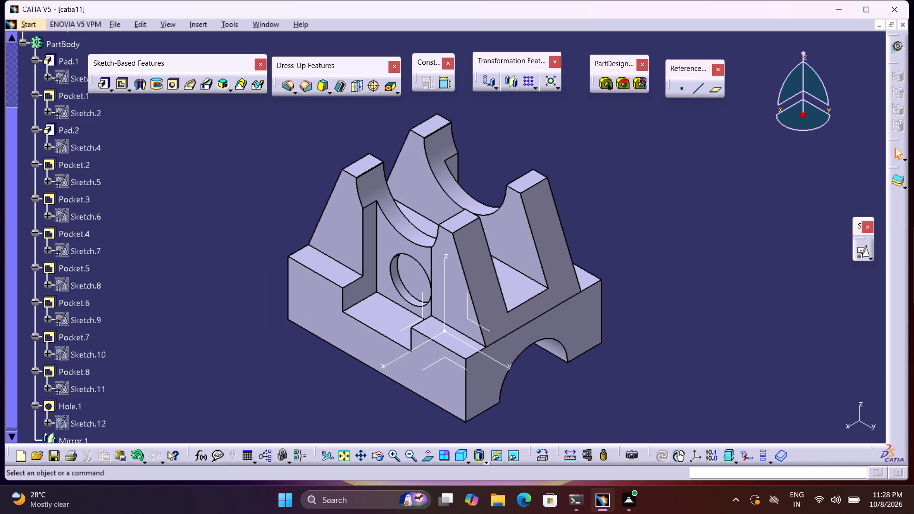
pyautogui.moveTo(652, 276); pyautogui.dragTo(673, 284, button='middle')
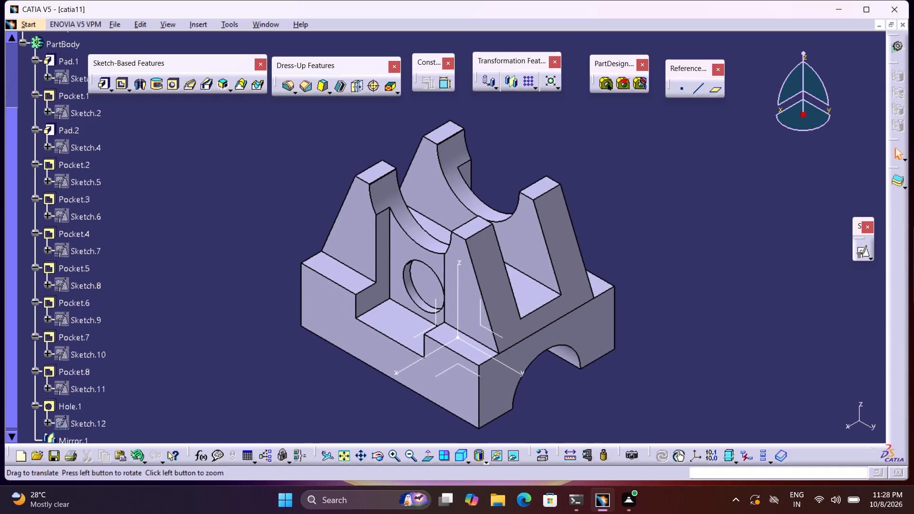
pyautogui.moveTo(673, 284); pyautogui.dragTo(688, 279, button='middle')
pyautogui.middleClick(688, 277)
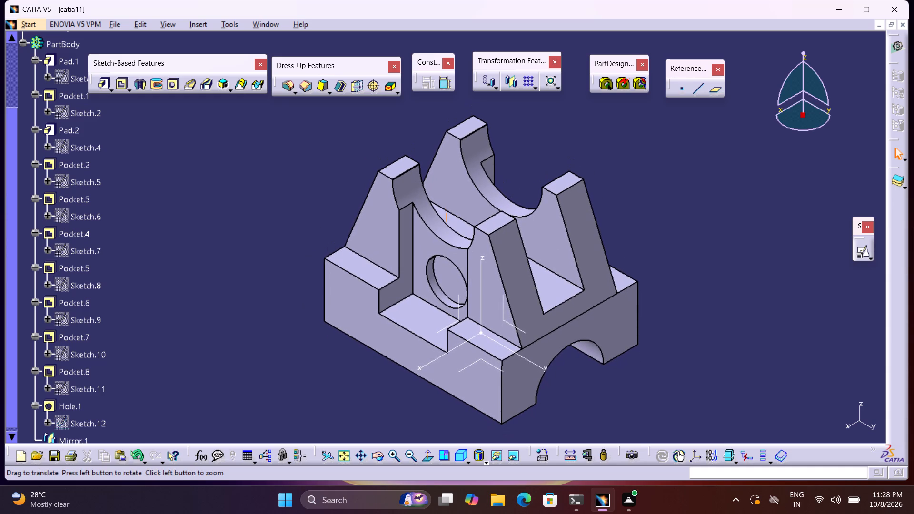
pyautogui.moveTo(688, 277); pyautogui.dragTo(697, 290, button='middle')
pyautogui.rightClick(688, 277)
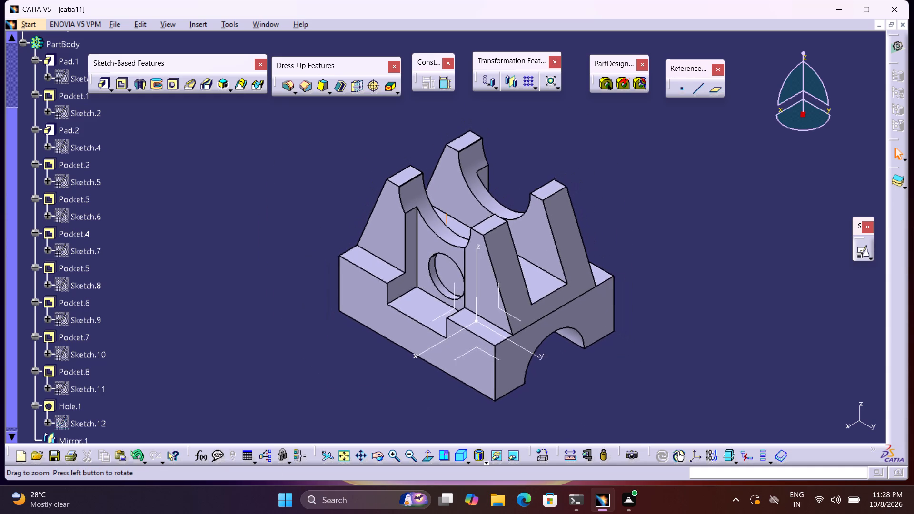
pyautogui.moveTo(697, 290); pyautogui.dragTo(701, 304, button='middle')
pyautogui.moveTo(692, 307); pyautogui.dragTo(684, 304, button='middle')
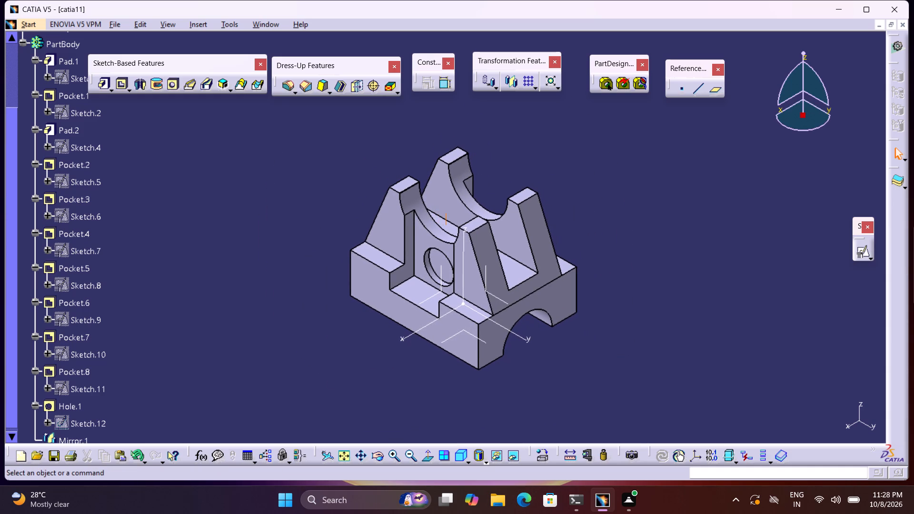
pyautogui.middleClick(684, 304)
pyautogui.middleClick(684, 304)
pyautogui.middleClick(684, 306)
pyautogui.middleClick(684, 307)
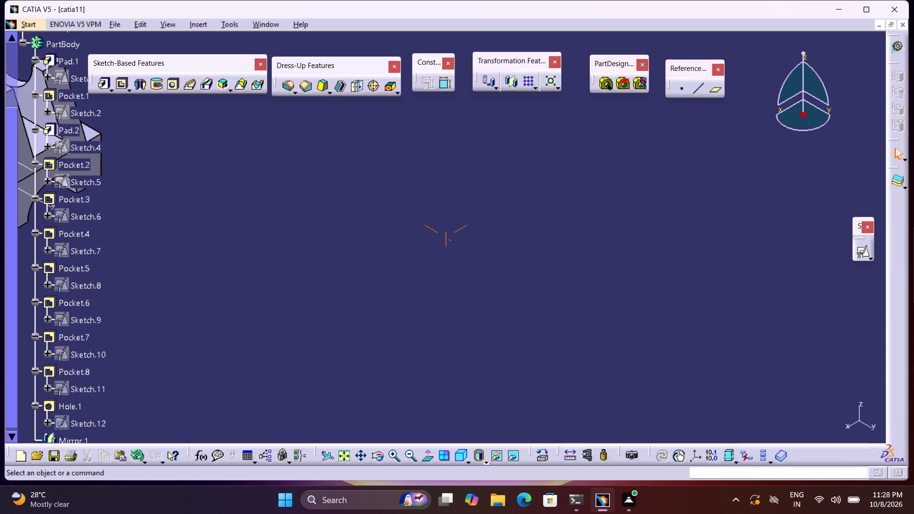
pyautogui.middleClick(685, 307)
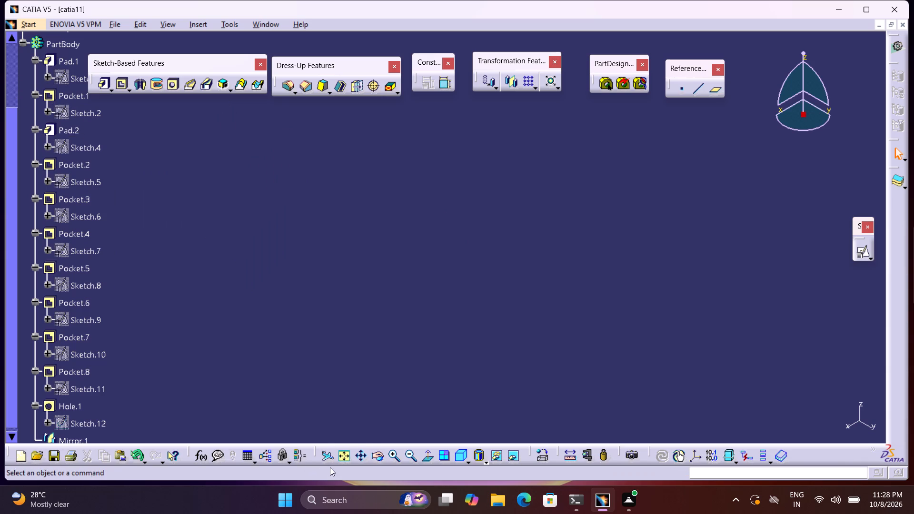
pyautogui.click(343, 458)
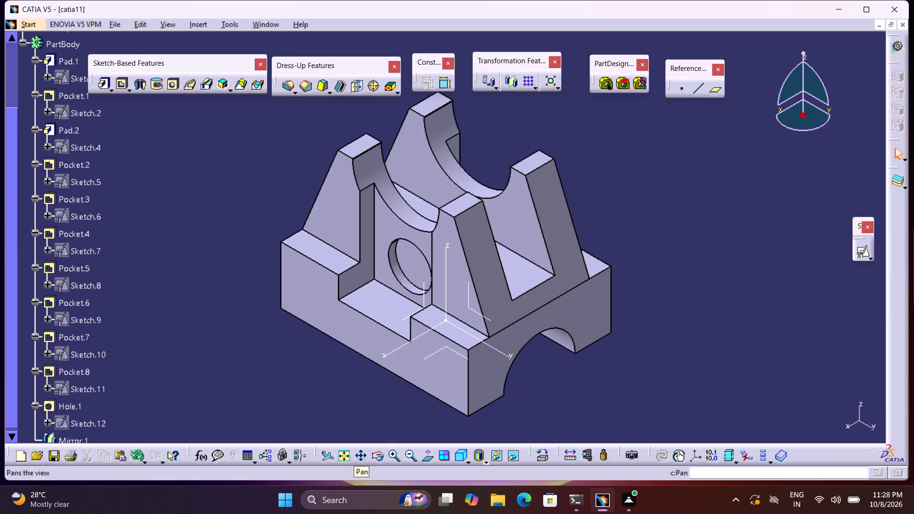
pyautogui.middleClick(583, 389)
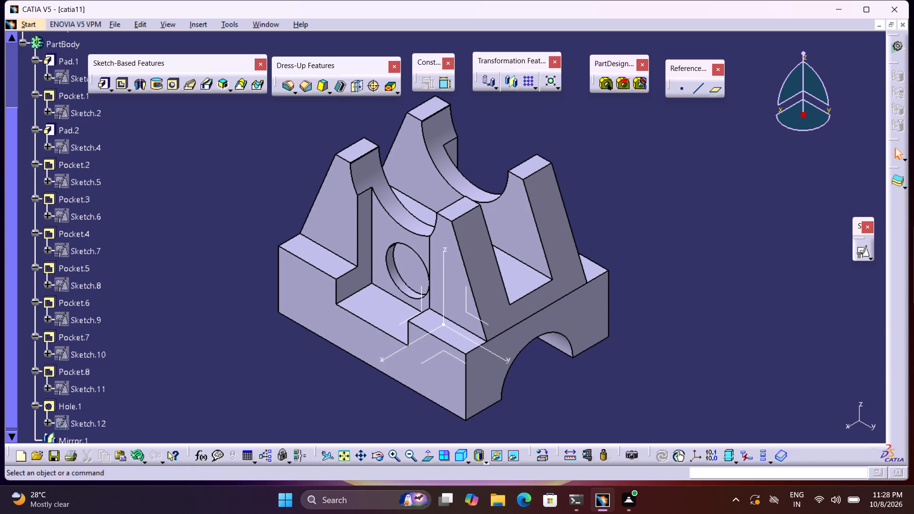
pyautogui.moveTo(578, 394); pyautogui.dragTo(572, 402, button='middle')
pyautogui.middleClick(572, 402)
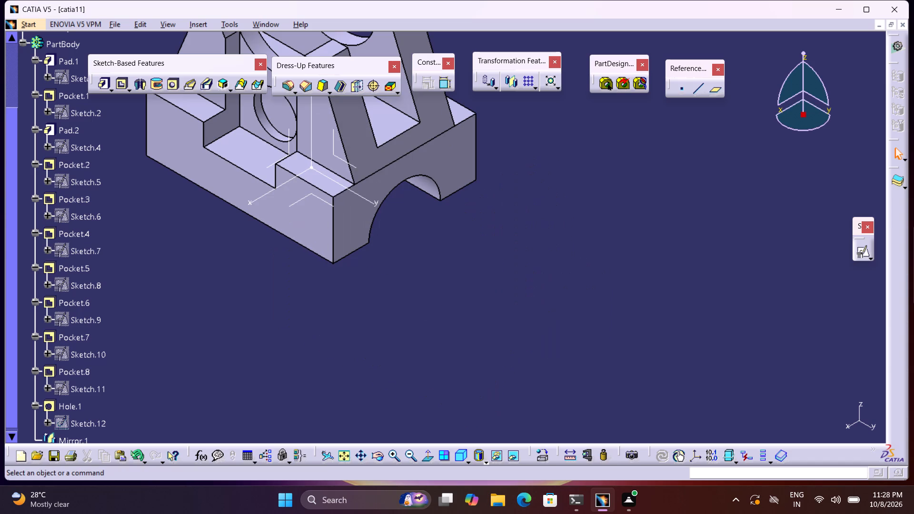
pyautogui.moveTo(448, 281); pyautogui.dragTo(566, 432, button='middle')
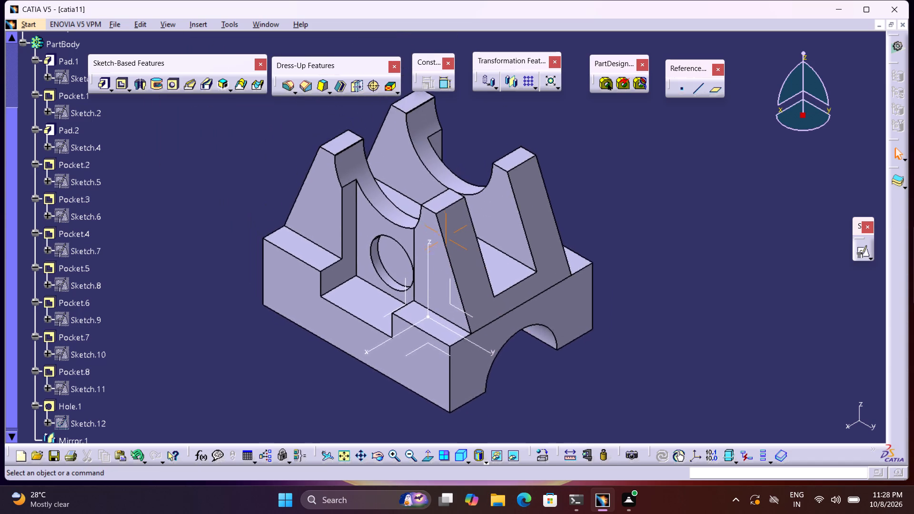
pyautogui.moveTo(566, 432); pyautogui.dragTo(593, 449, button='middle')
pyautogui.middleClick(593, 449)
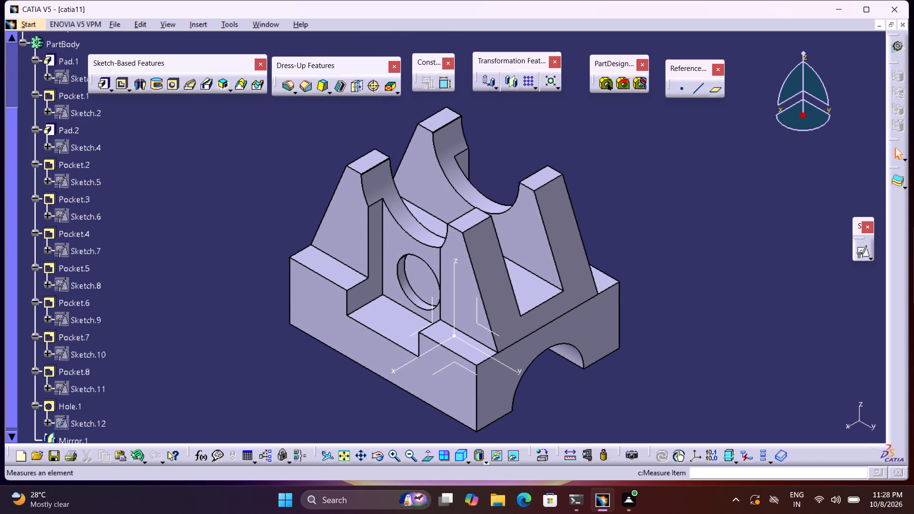
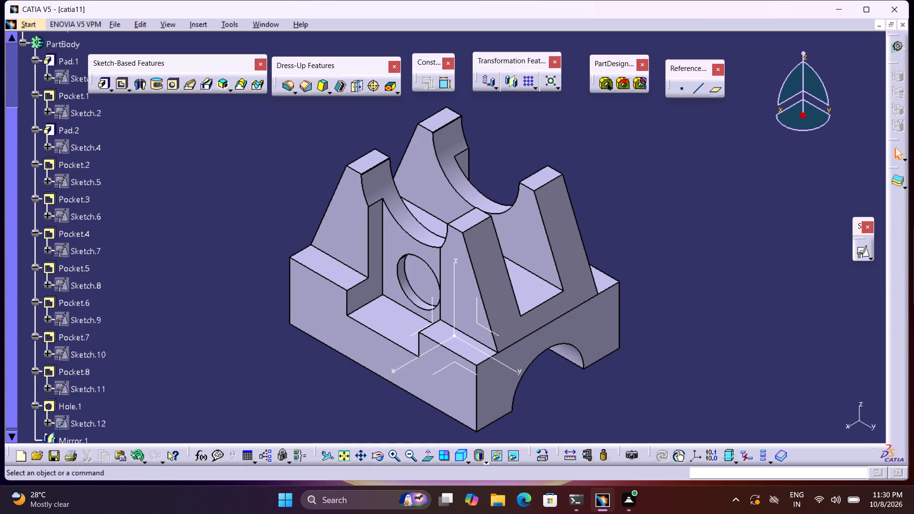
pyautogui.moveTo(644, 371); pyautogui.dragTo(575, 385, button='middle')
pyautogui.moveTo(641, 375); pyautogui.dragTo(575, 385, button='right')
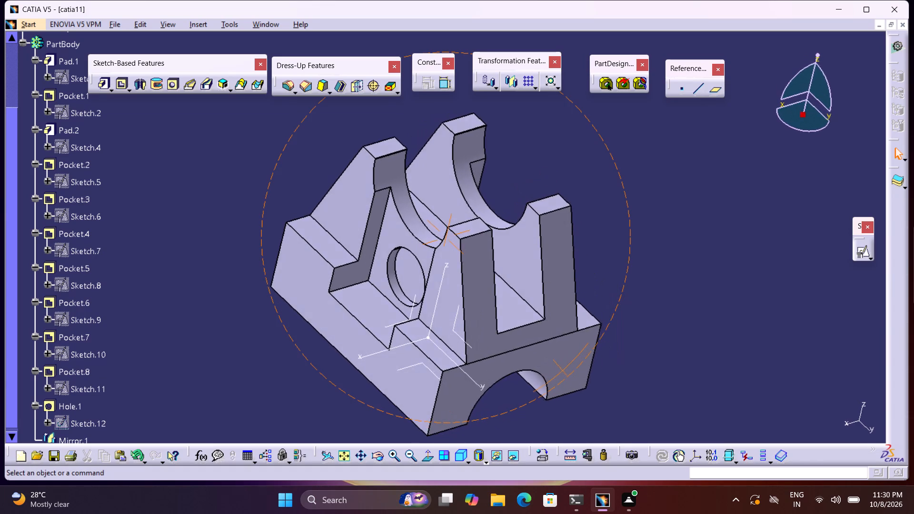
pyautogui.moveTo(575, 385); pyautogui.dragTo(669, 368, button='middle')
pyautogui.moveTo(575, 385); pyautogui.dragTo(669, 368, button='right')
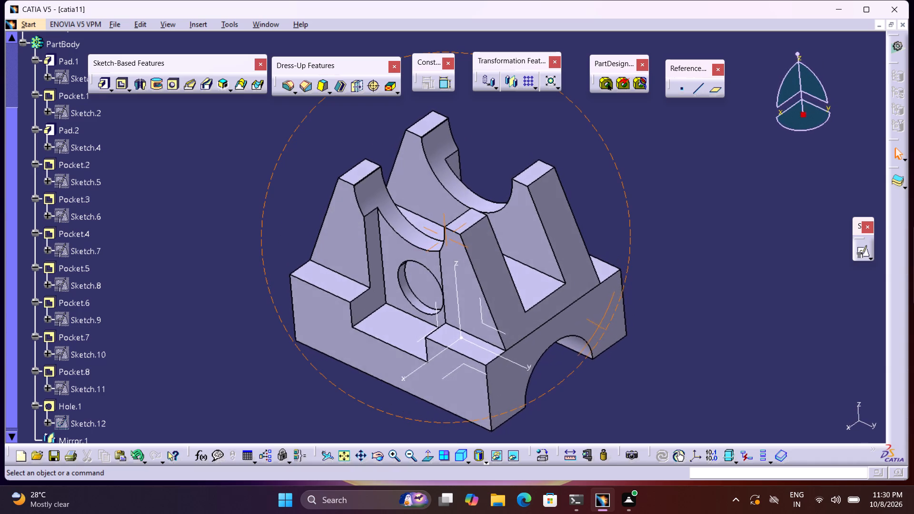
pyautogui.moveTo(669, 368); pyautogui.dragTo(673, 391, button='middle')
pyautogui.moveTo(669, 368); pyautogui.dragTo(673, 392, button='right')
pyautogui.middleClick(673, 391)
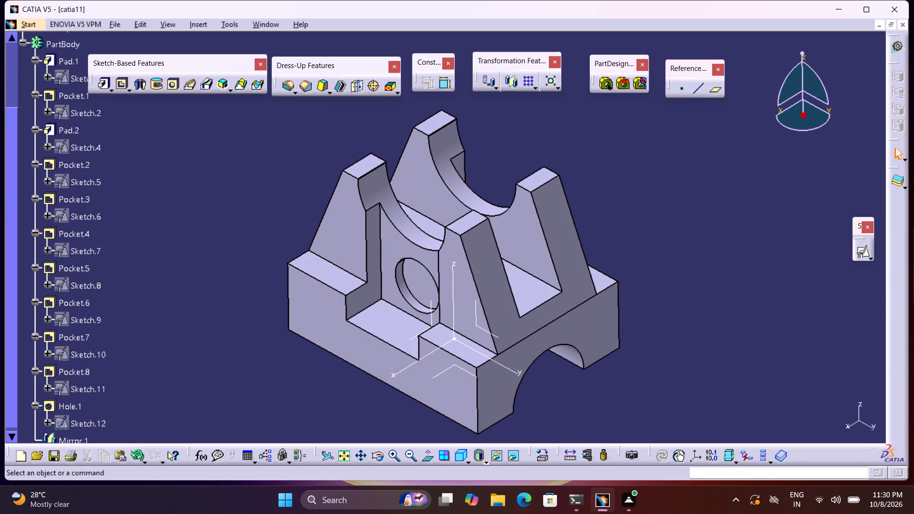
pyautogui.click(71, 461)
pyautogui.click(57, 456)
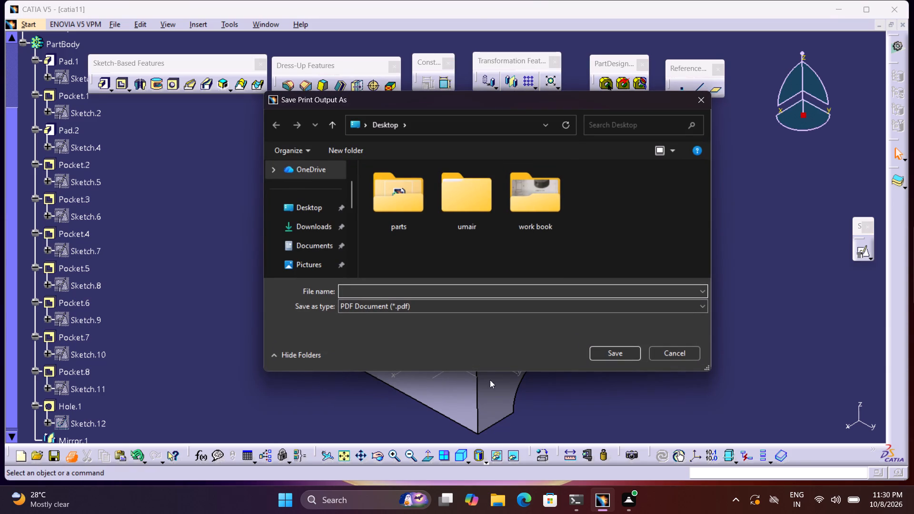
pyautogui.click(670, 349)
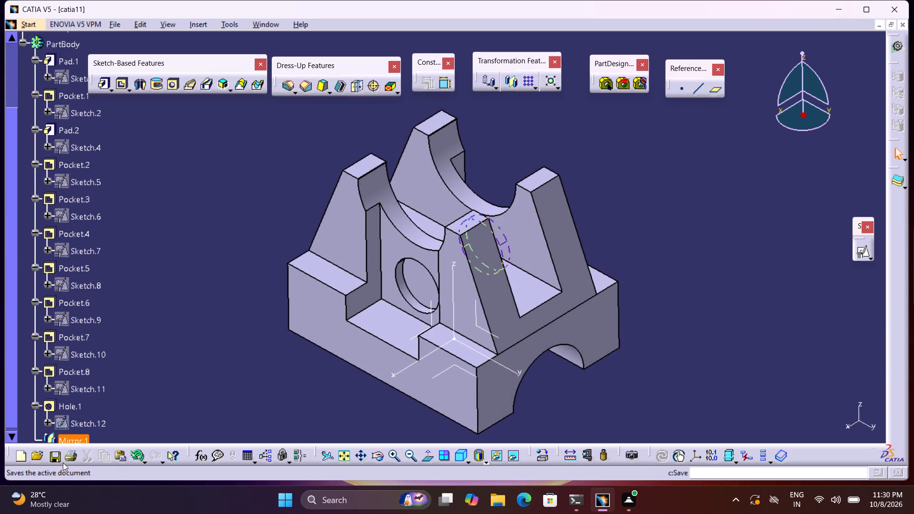
# Save the part to the Desktop as catia11 in CATPart format.
pyautogui.click(58, 458)
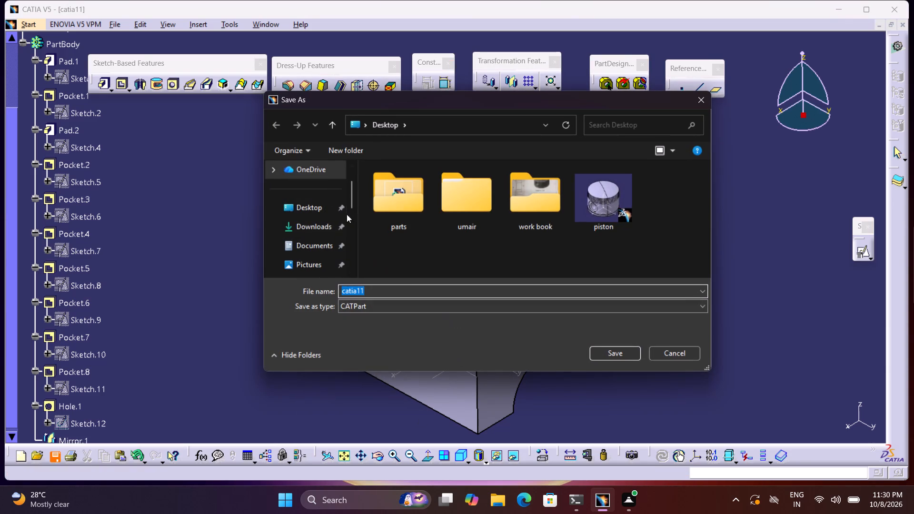
pyautogui.click(327, 208)
pyautogui.click(606, 355)
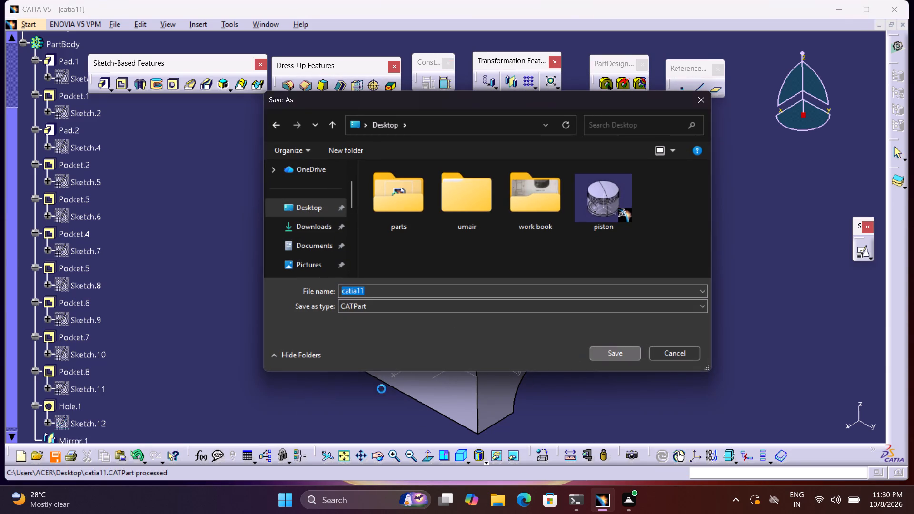
# Print the whole document with Microsoft Print to PDF, saving the output on the Desktop as "catia 11", and leave the print setup.
pyautogui.hotkey('ctrl', 'p')
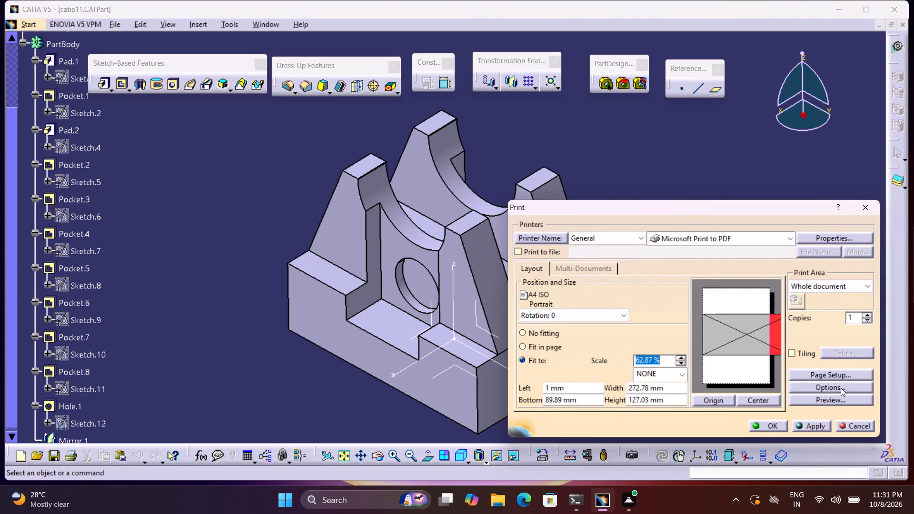
pyautogui.click(803, 424)
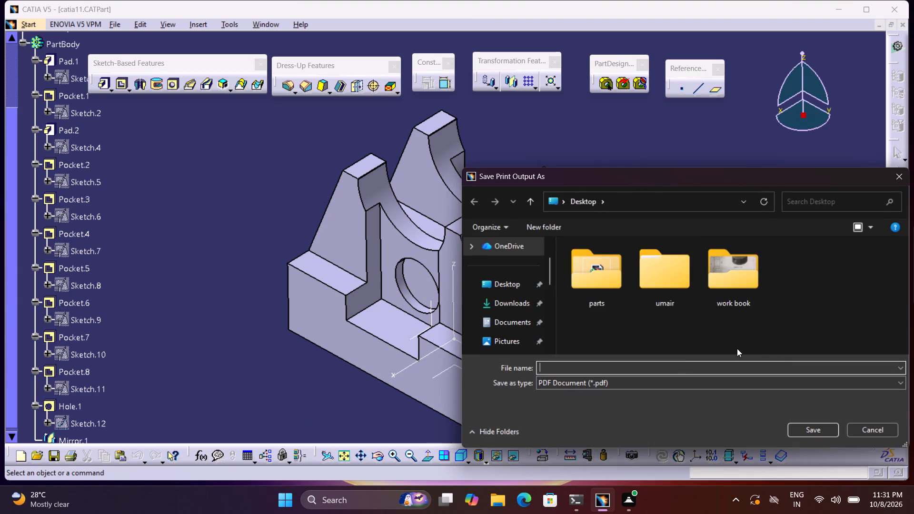
pyautogui.click(543, 287)
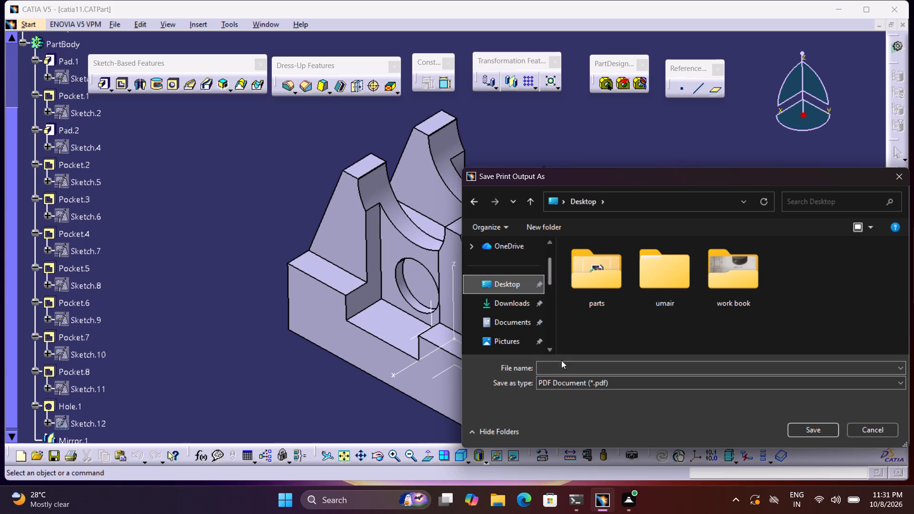
pyautogui.click(563, 367)
pyautogui.write('catia 11')
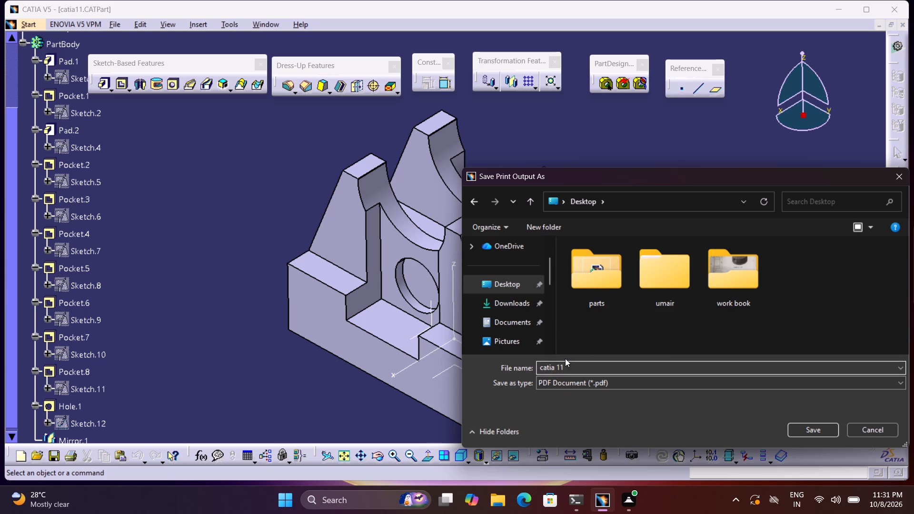
pyautogui.click(834, 430)
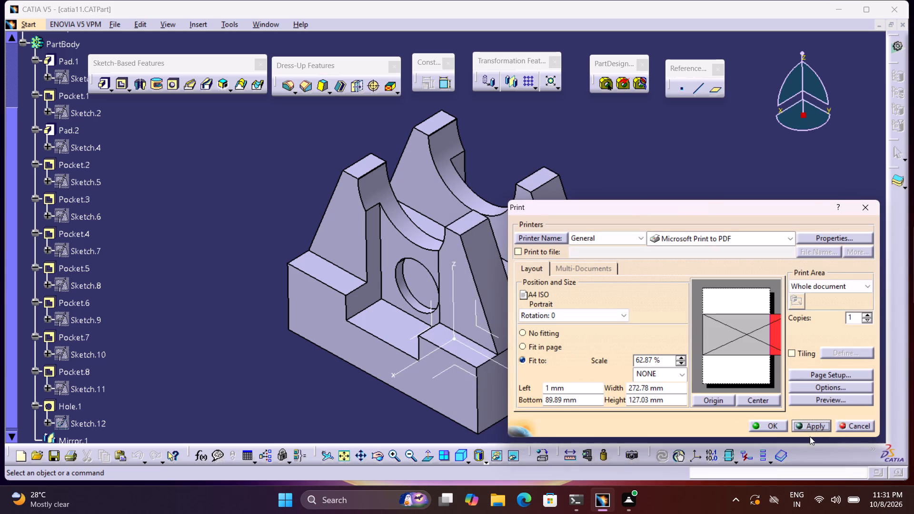
pyautogui.click(786, 426)
pyautogui.click(874, 432)
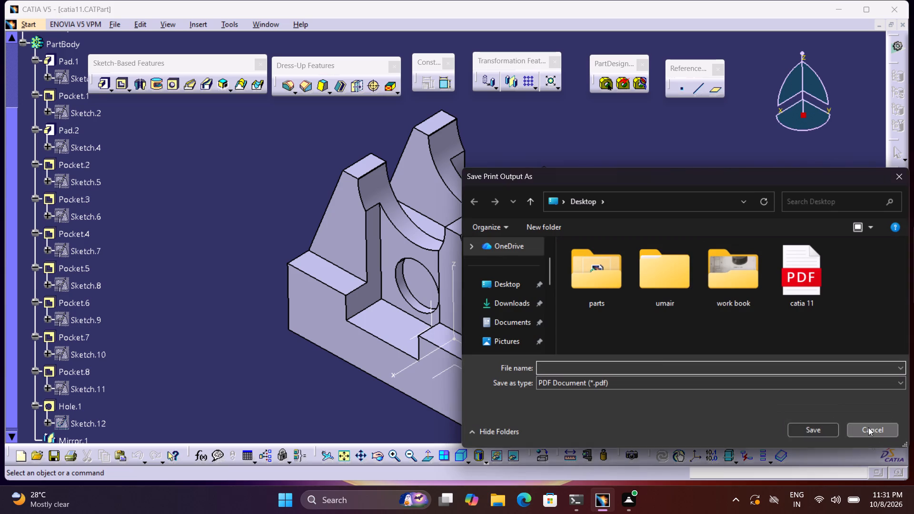
# Close the catia11 part document.
pyautogui.click(904, 24)
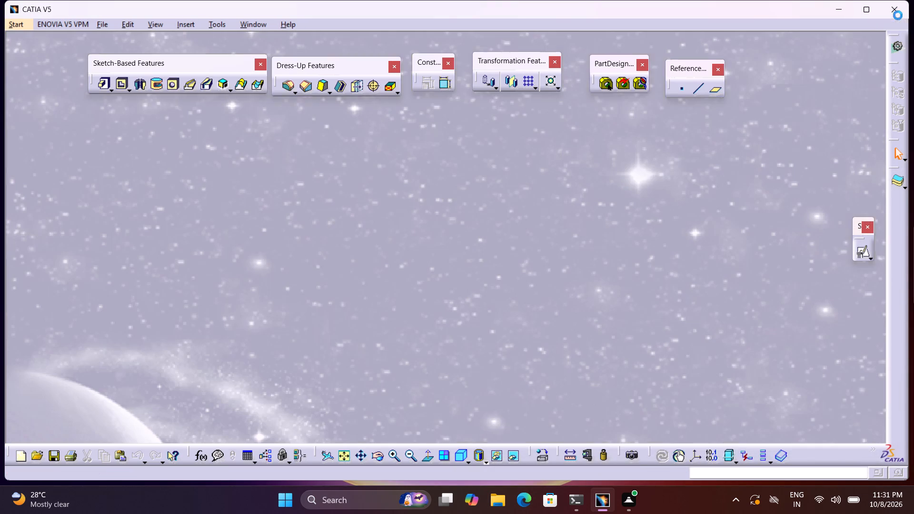